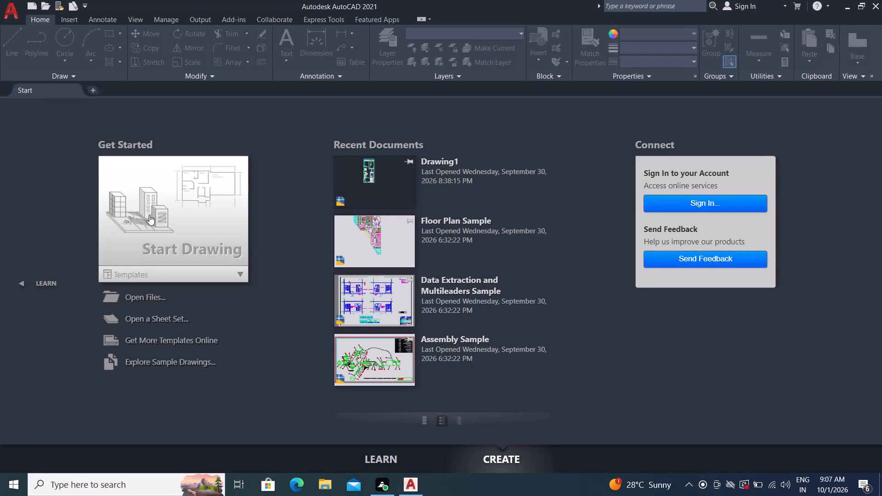
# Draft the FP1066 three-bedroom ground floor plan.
# Start a new blank drawing from the start page.
pyautogui.click(162, 269)
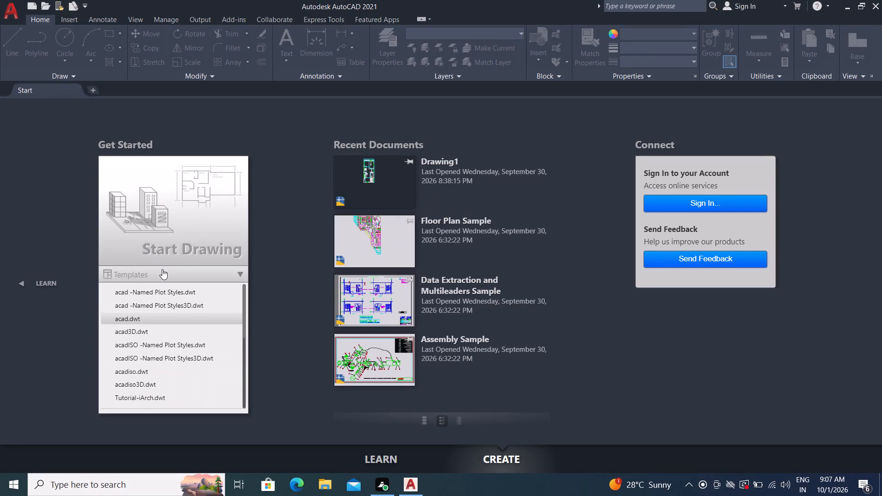
pyautogui.doubleClick(180, 241)
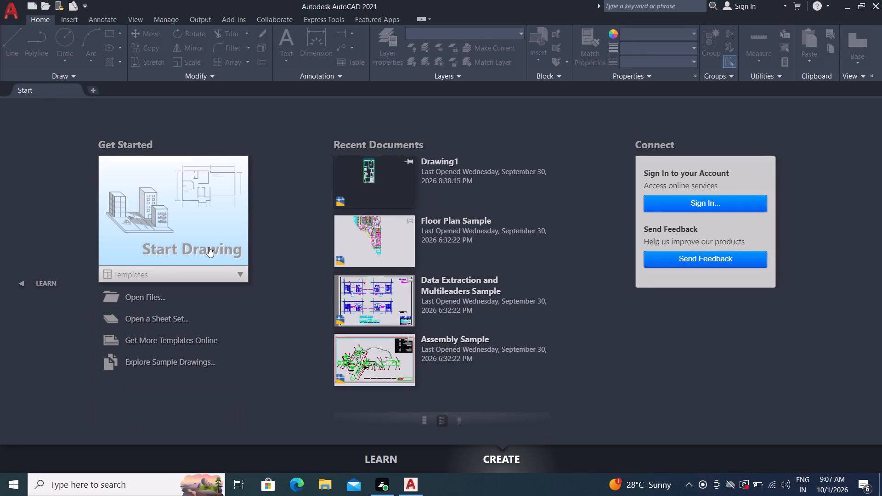
pyautogui.doubleClick(216, 249)
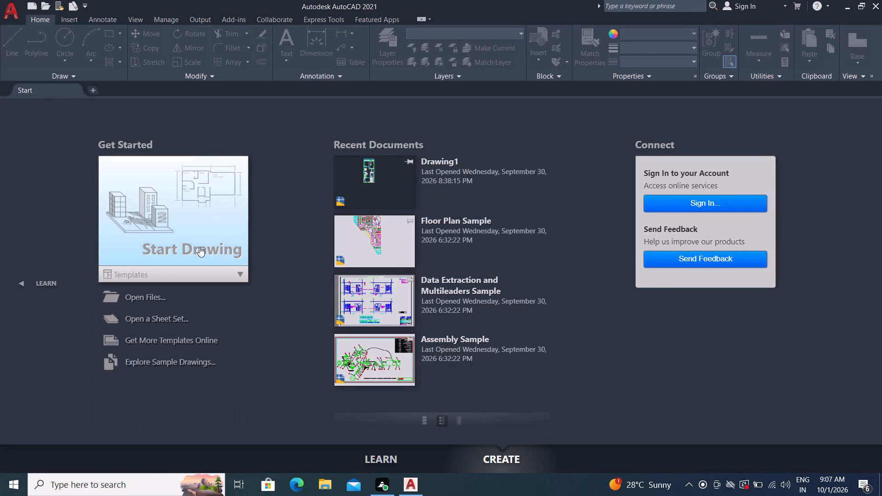
pyautogui.click(202, 245)
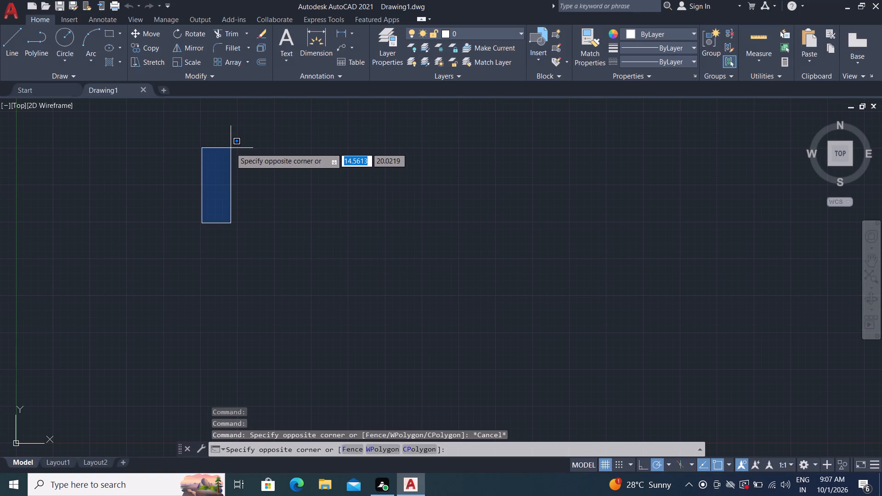
# Configure the drawing units to Engineering length type with 0'-0.00" precision.
pyautogui.write('un')
pyautogui.press('space')
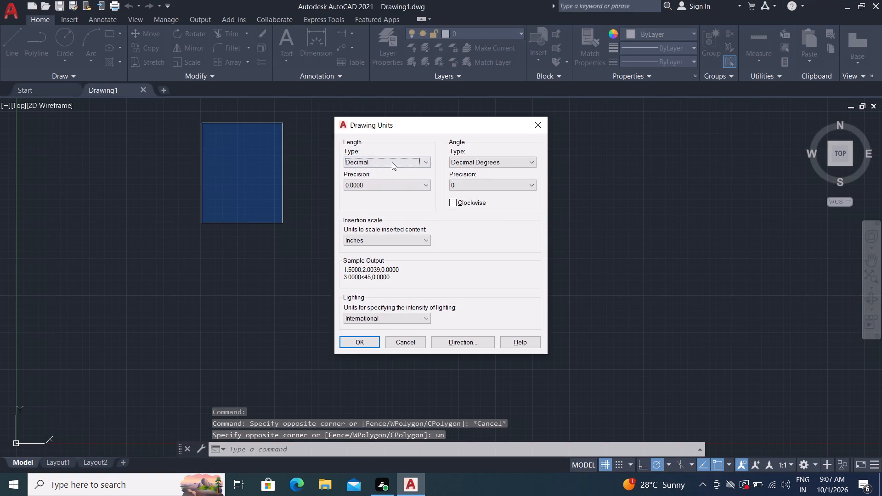
pyautogui.click(396, 163)
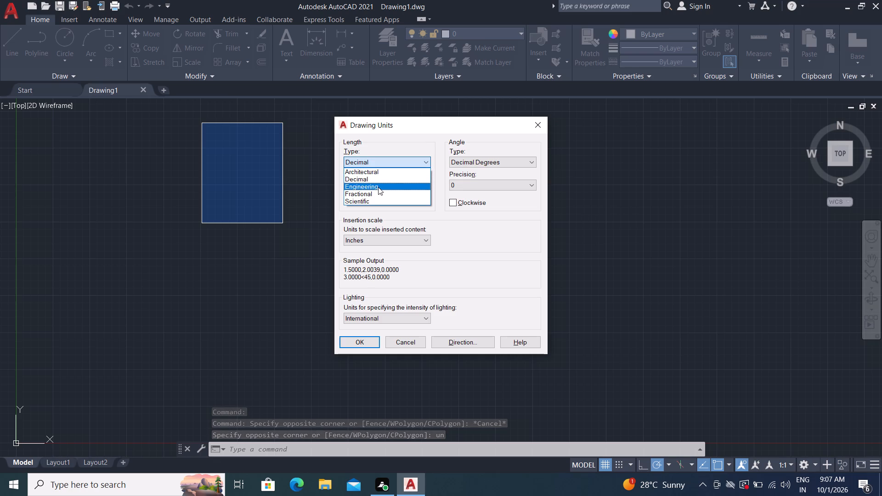
pyautogui.click(378, 187)
pyautogui.click(377, 185)
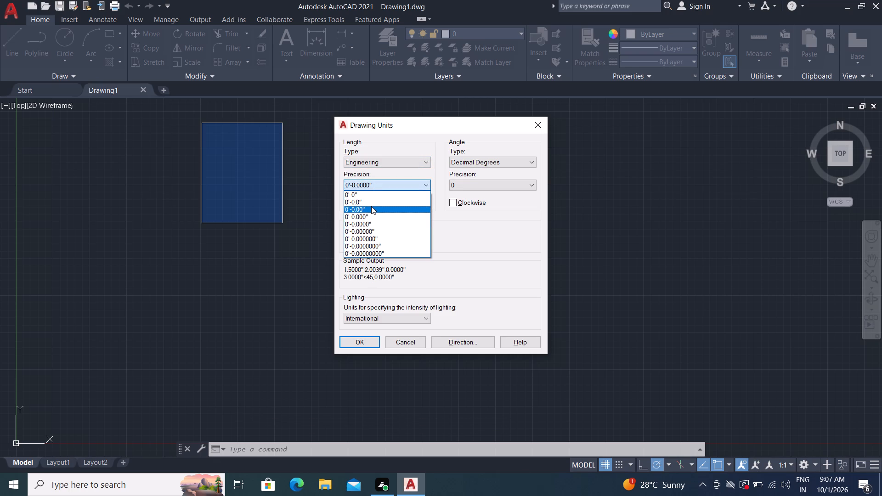
pyautogui.click(371, 206)
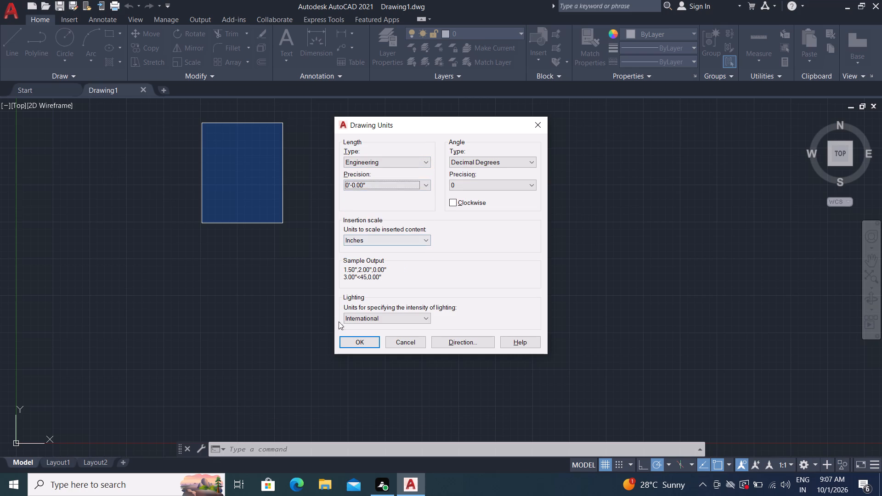
pyautogui.click(357, 343)
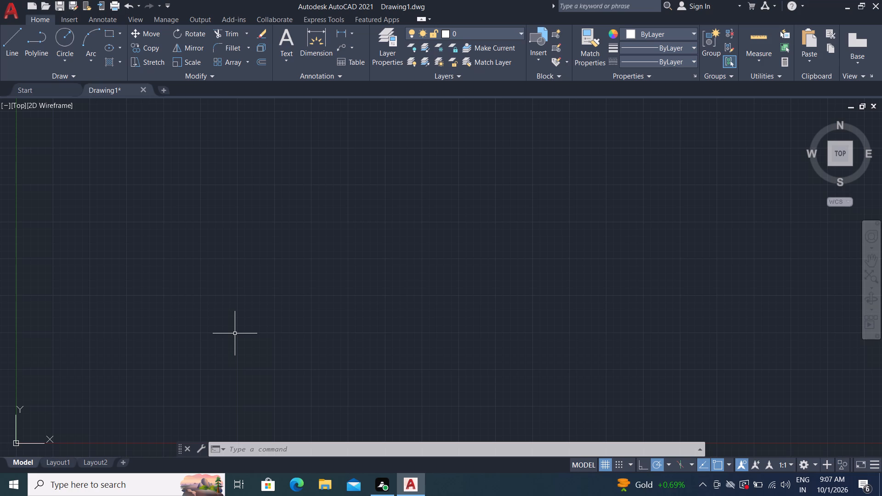
# Modify the Standard dimension style so its text height is 6".
pyautogui.write('d')
pyautogui.press('space')
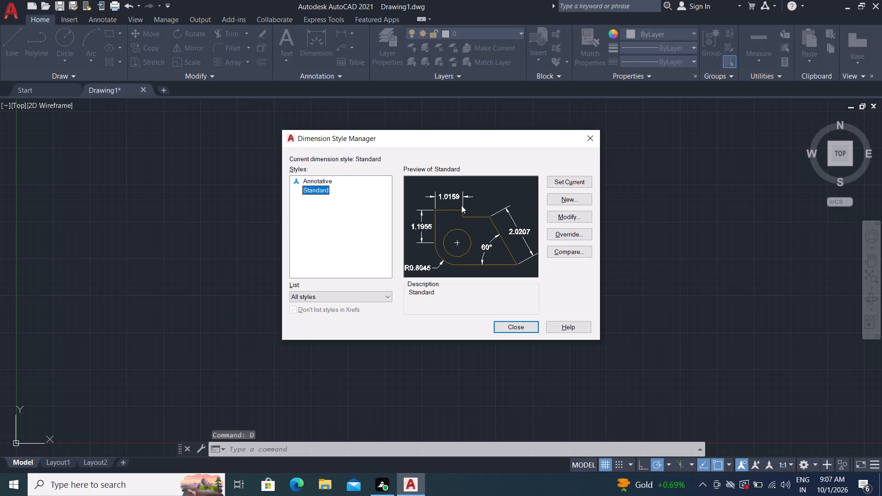
pyautogui.click(572, 217)
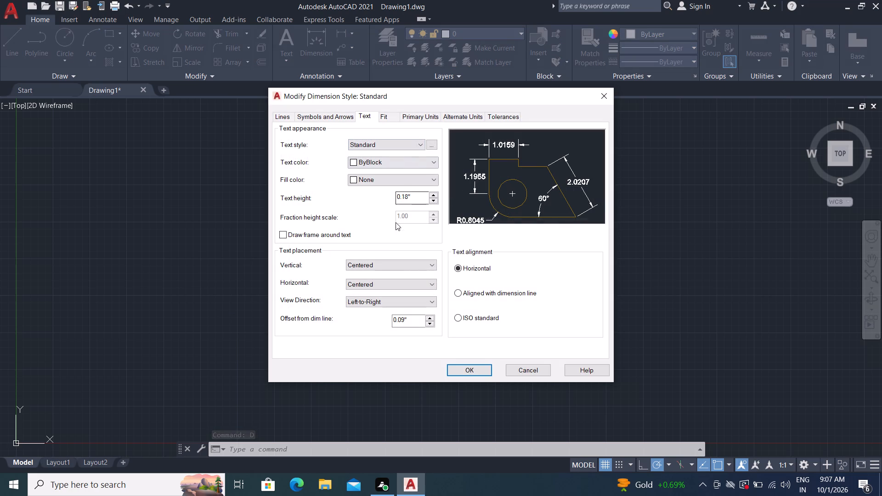
pyautogui.click(414, 197)
pyautogui.press('BackSpace')
pyautogui.press('BackSpace')
pyautogui.press('BackSpace')
pyautogui.press('BackSpace')
pyautogui.press('BackSpace')
pyautogui.press('BackSpace')
pyautogui.press('BackSpace')
pyautogui.press('BackSpace')
pyautogui.press('BackSpace')
pyautogui.press('BackSpace')
pyautogui.press('BackSpace')
pyautogui.press('BackSpace')
pyautogui.press('BackSpace')
pyautogui.press('6')
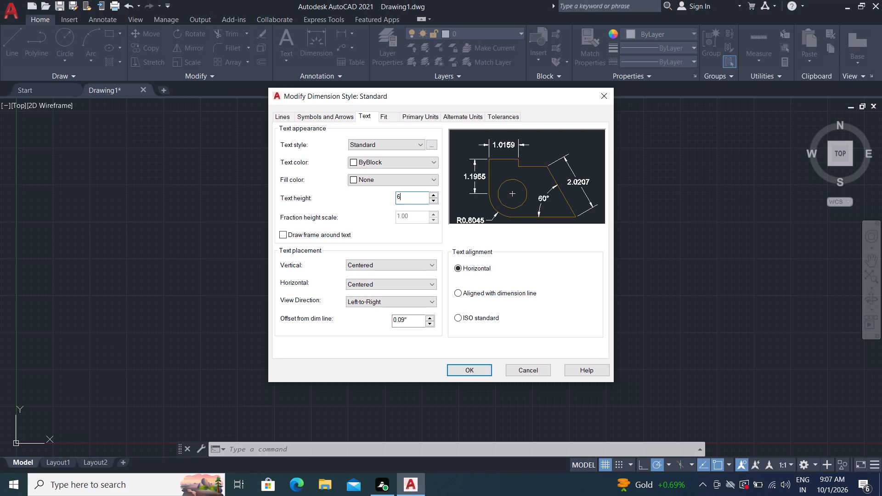
pyautogui.hotkey('shift', '"')
pyautogui.press('Return')
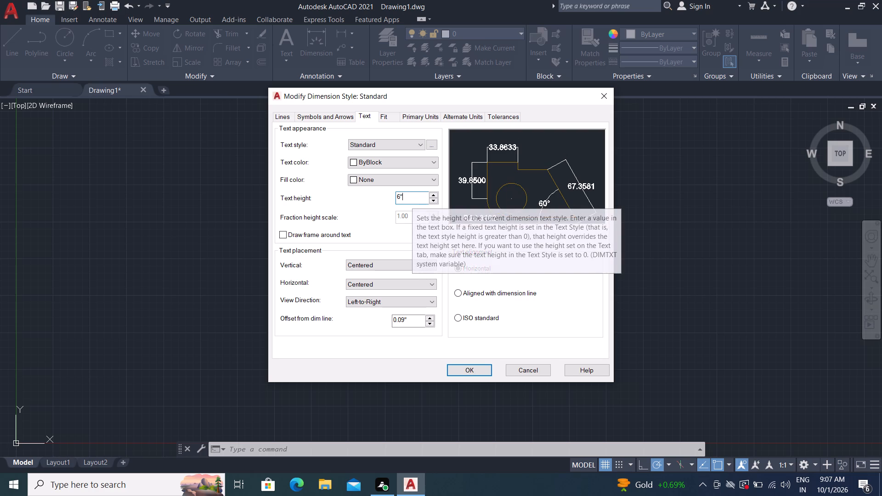
pyautogui.click(476, 370)
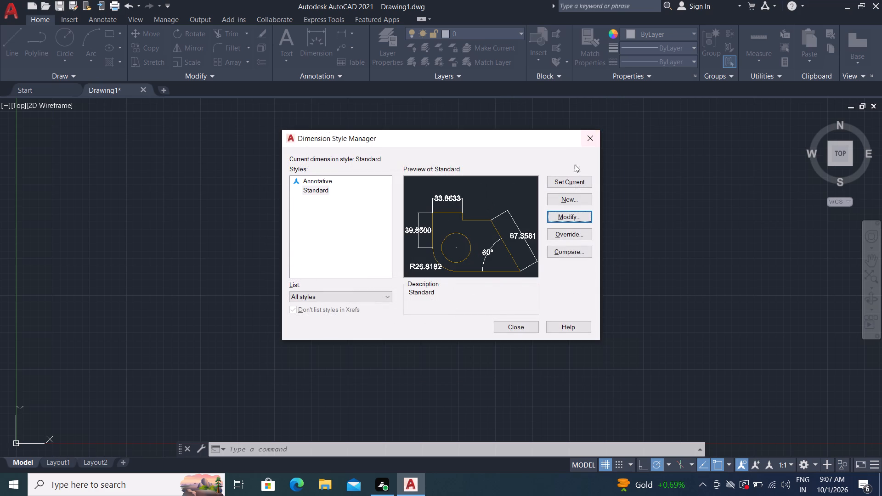
# Set the Standard dimension style as current and close the Dimension Style Manager.
pyautogui.click(581, 184)
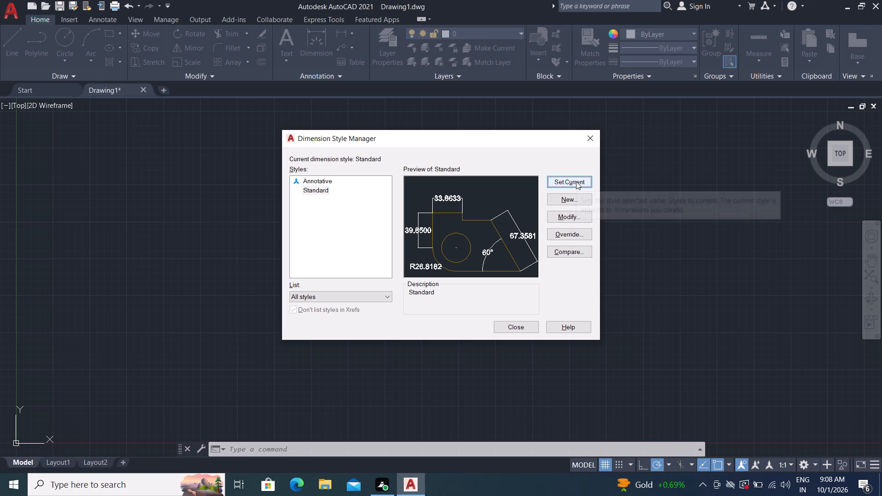
pyautogui.click(576, 181)
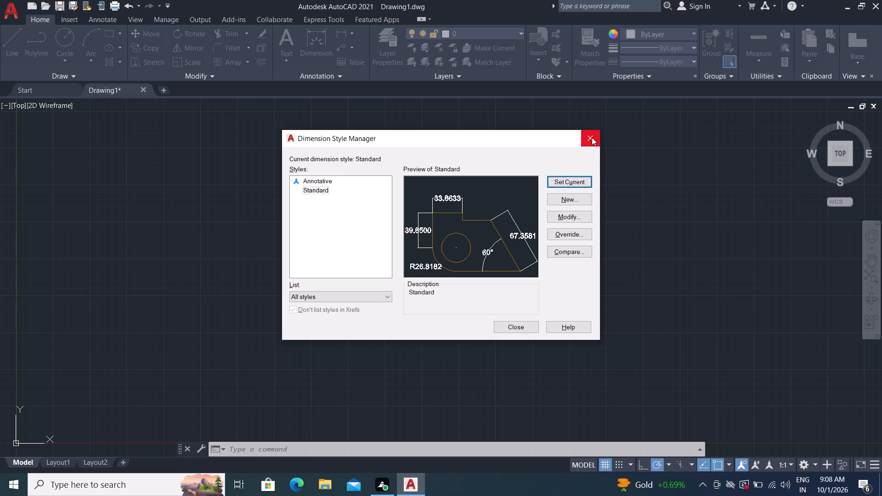
pyautogui.click(592, 137)
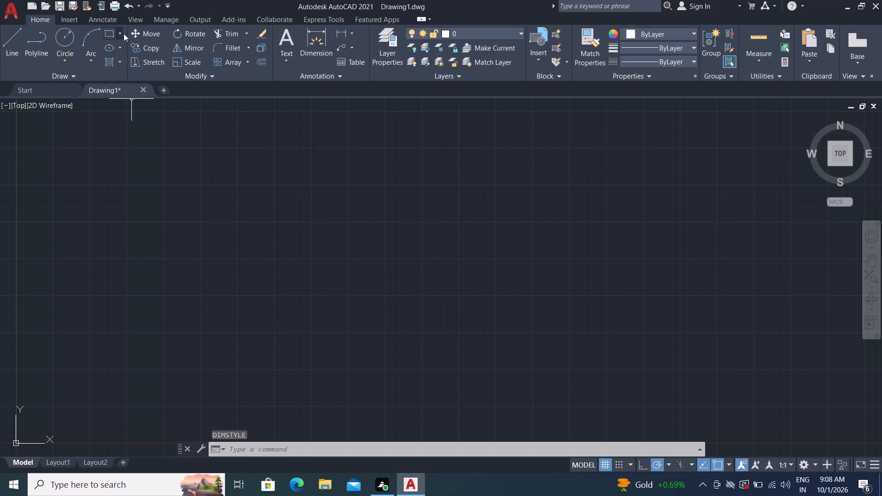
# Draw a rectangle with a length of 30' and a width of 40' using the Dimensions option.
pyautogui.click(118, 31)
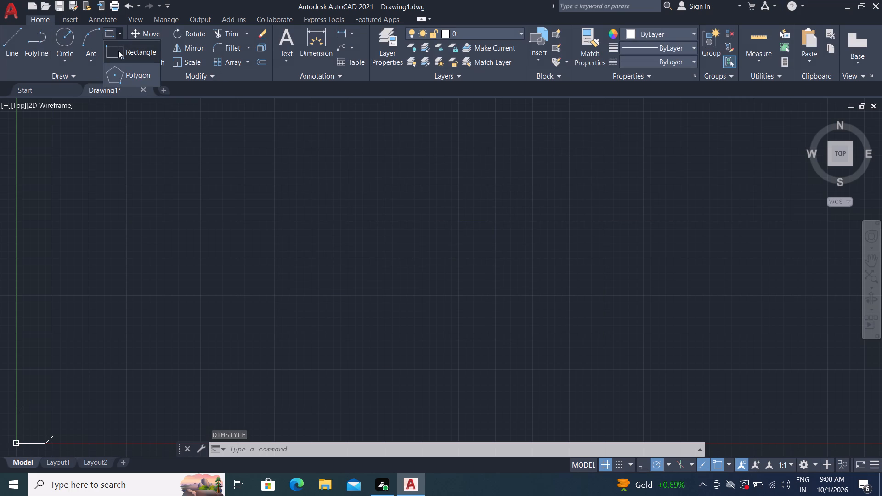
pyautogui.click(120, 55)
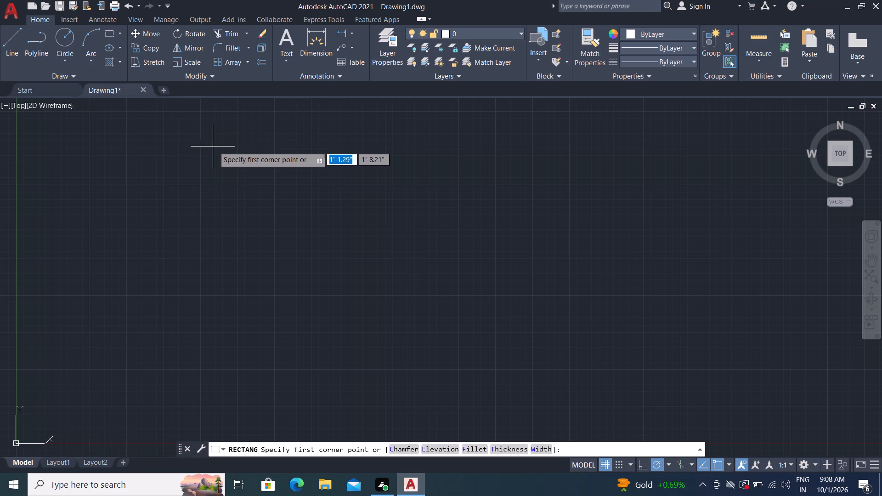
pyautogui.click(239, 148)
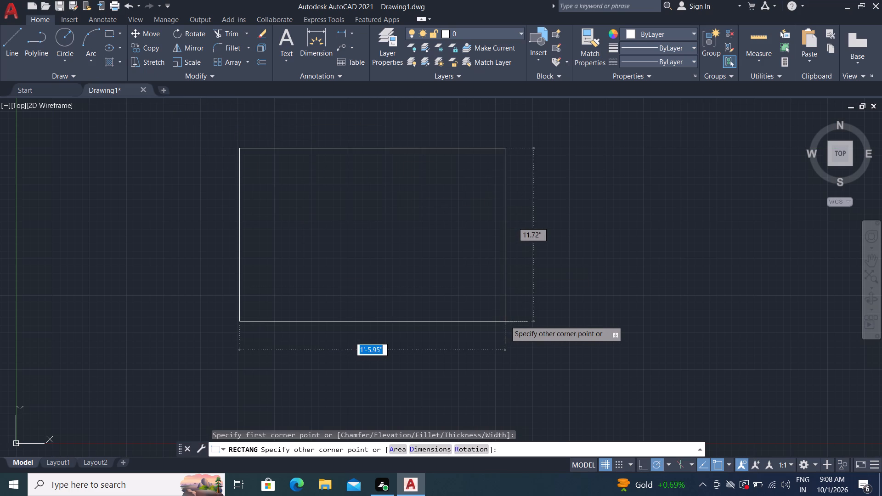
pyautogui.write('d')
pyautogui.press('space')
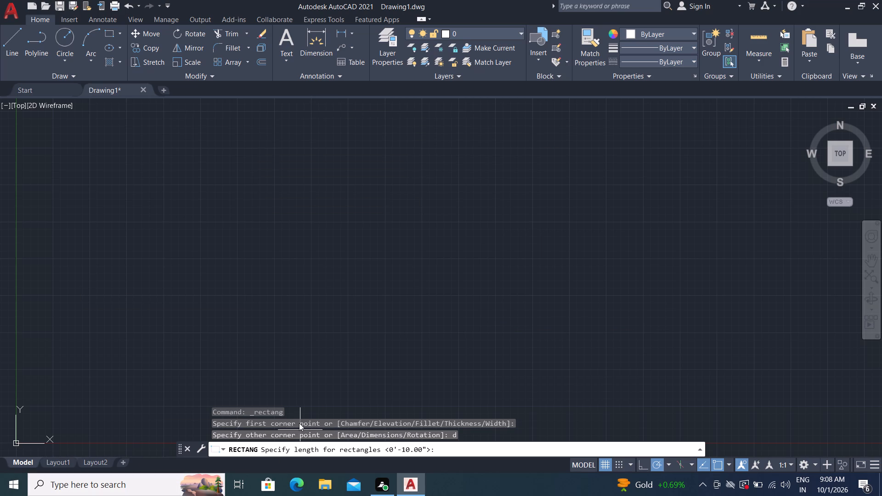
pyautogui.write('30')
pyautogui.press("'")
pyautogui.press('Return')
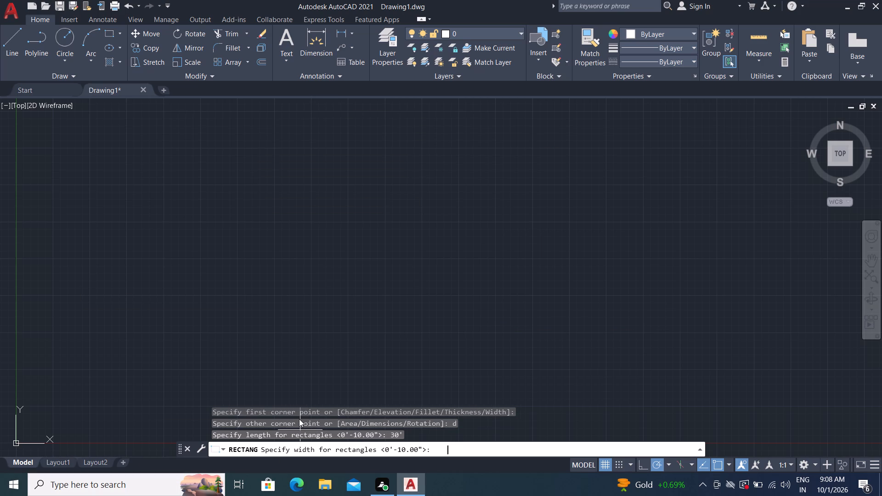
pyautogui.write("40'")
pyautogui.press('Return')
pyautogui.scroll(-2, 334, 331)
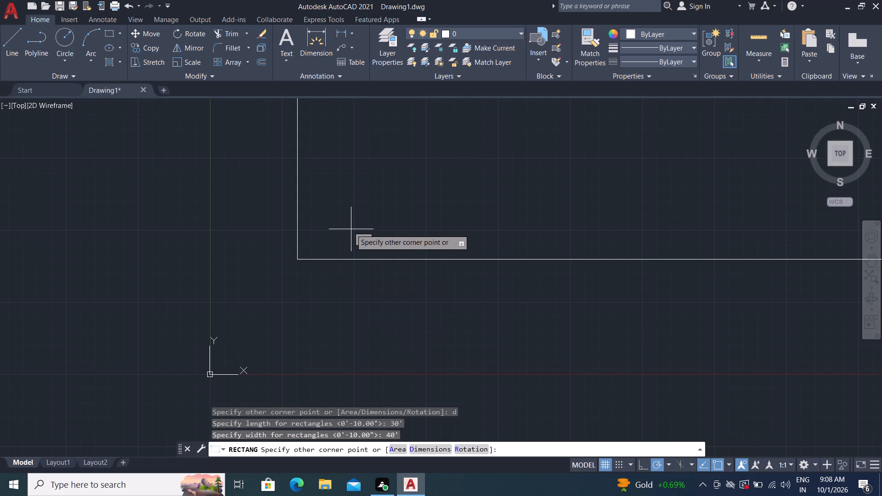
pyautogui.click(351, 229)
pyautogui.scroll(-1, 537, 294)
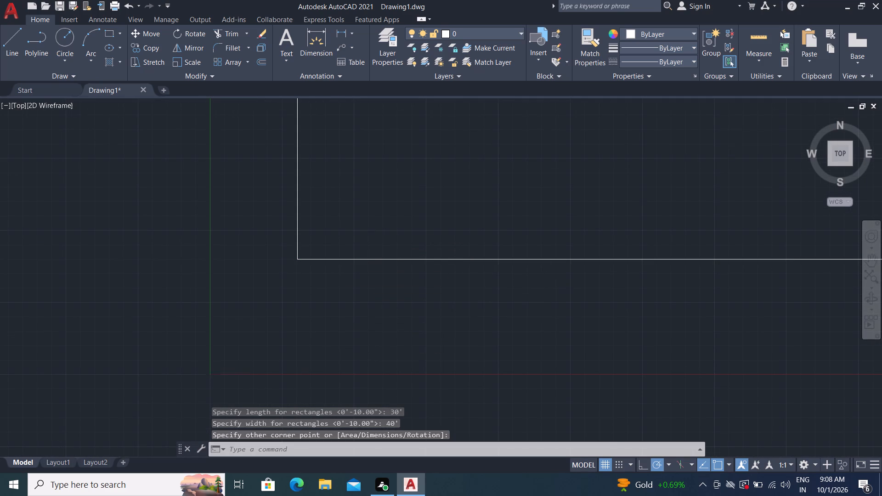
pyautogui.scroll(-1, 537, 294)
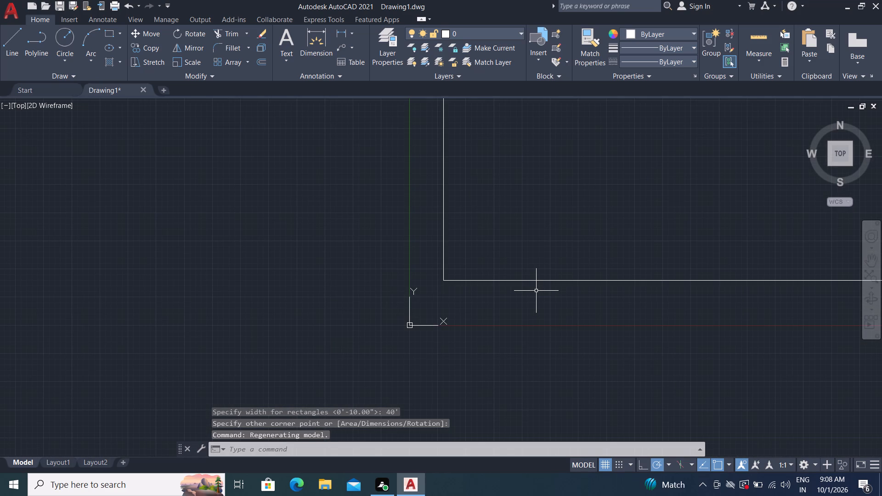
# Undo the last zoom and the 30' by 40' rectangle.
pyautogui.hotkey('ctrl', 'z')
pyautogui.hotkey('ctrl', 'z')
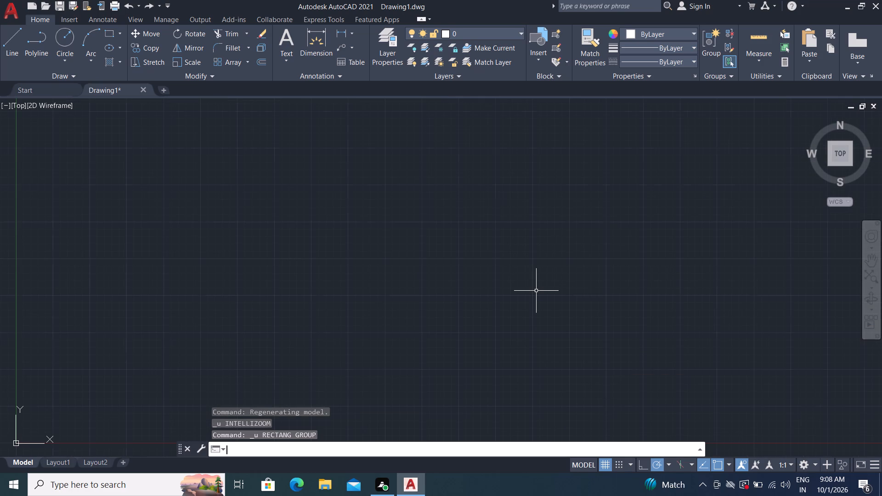
# Draw a rectangle with a length of 24' and a width of 42' using the Dimensions option.
pyautogui.write('rec')
pyautogui.press('space')
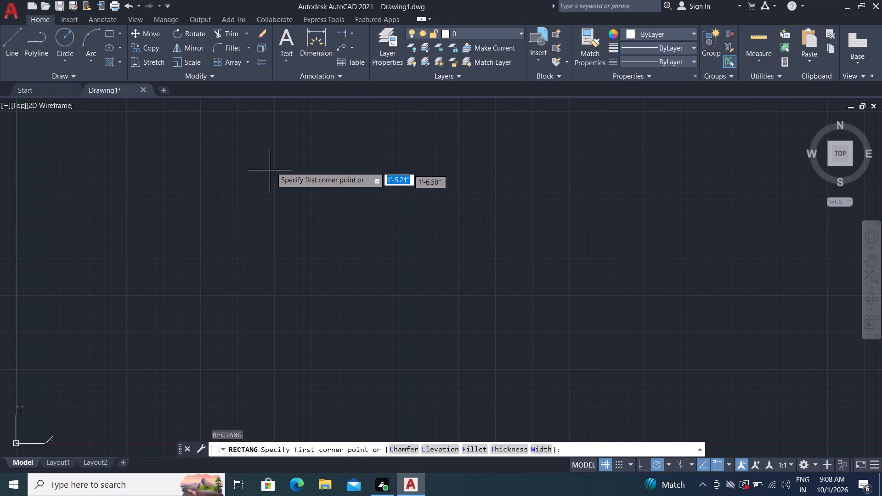
pyautogui.click(283, 135)
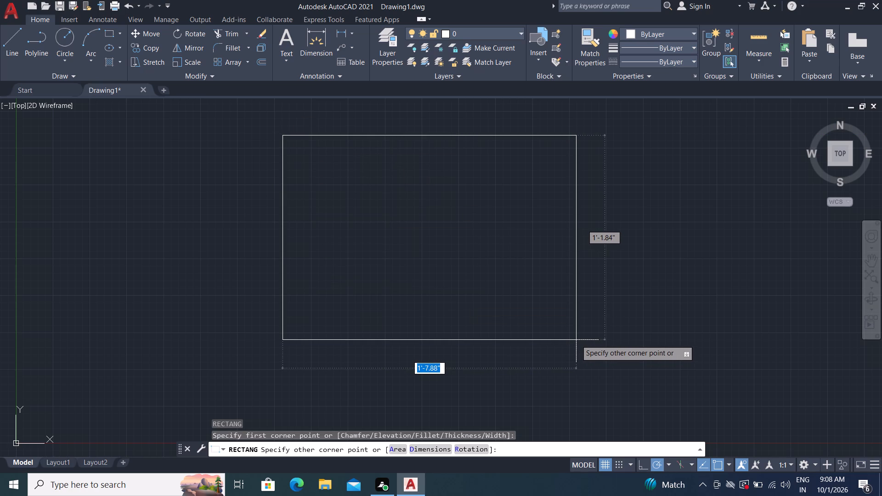
pyautogui.write('d 24')
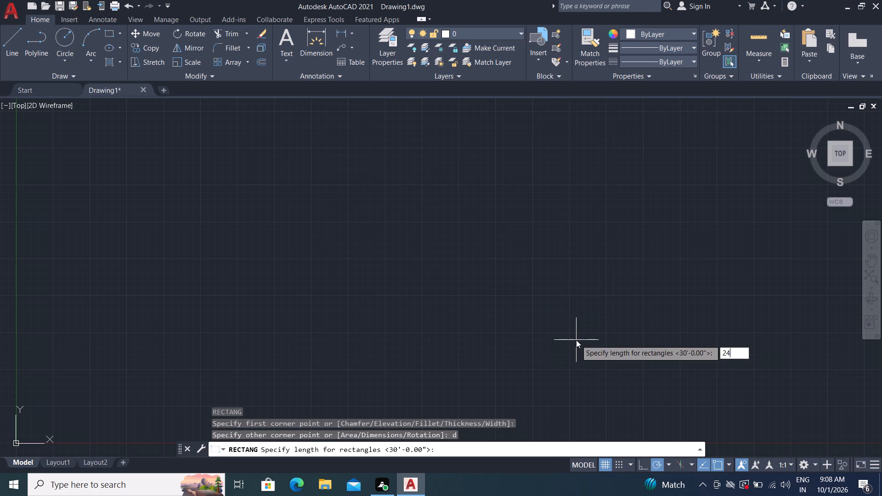
pyautogui.press(';')
pyautogui.press('BackSpace')
pyautogui.press("'")
pyautogui.press('Return')
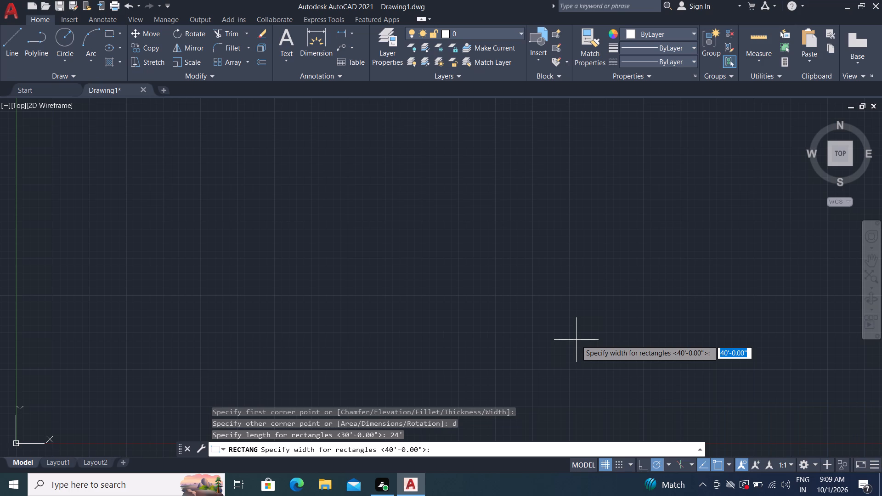
pyautogui.write('42')
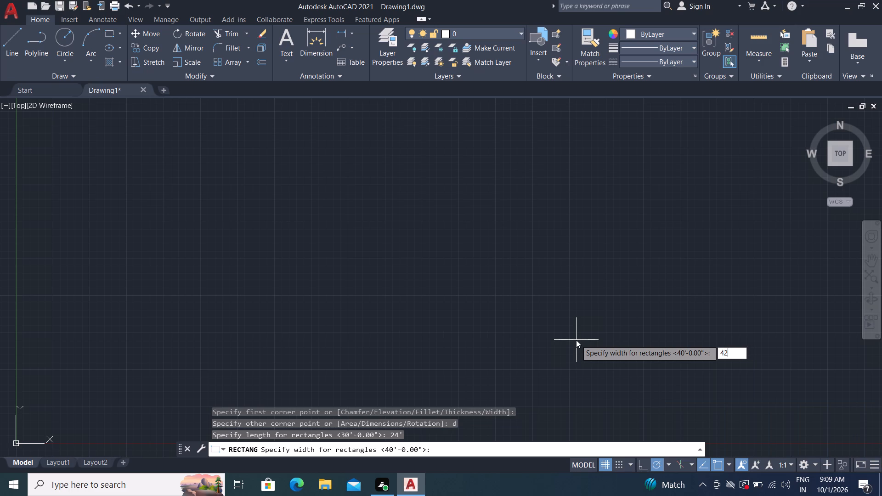
pyautogui.press("'")
pyautogui.press('Return')
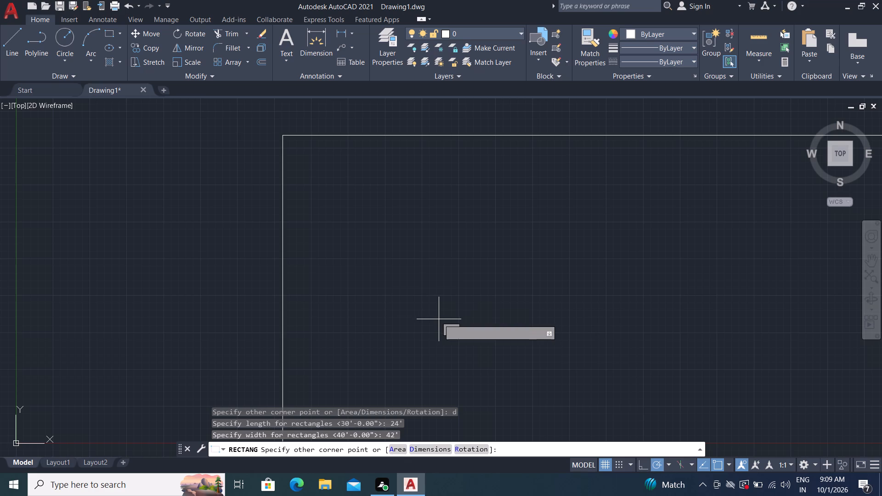
pyautogui.scroll(-3, 402, 255)
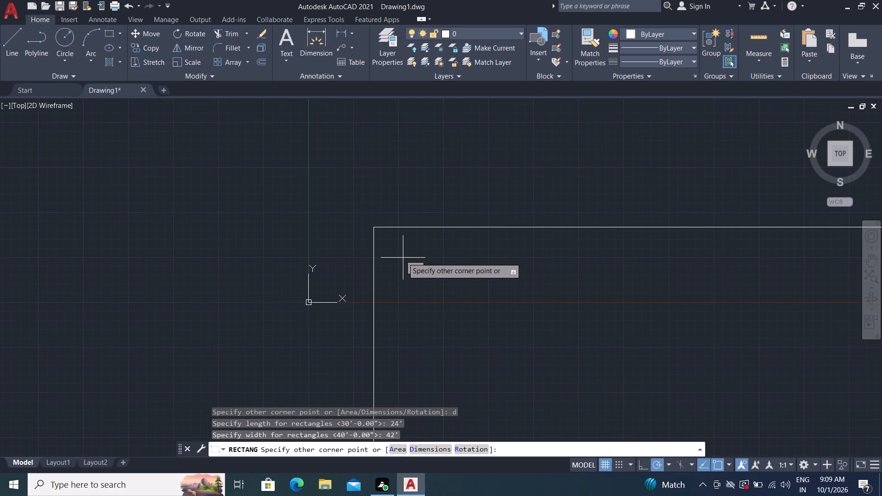
pyautogui.click(505, 164)
# Offset the 24' by 42' rectangle 9" inward to form the outer wall thickness.
pyautogui.scroll(-2, 316, 197)
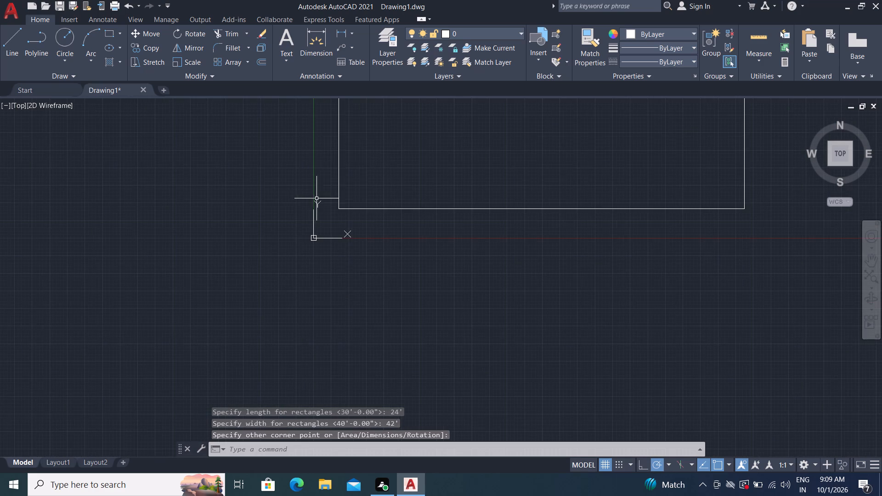
pyautogui.scroll(-2, 363, 163)
pyautogui.moveTo(418, 149); pyautogui.dragTo(479, 438, button='middle')
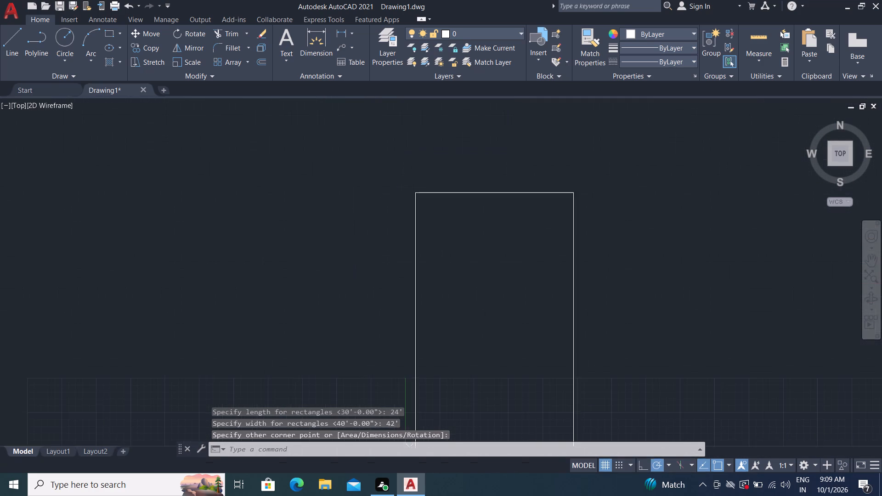
pyautogui.moveTo(478, 340); pyautogui.dragTo(473, 308, button='middle')
pyautogui.moveTo(474, 271); pyautogui.dragTo(476, 260, button='middle')
pyautogui.moveTo(479, 243); pyautogui.dragTo(482, 237, button='middle')
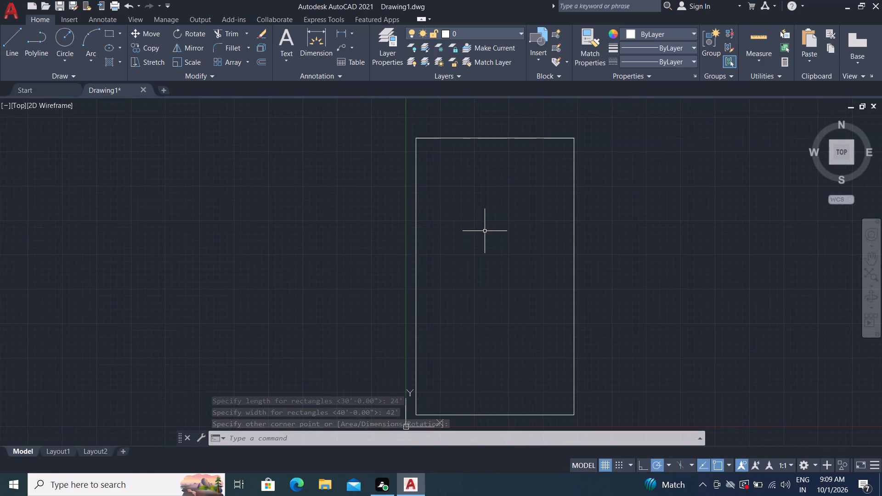
pyautogui.moveTo(485, 231); pyautogui.dragTo(503, 216, button='middle')
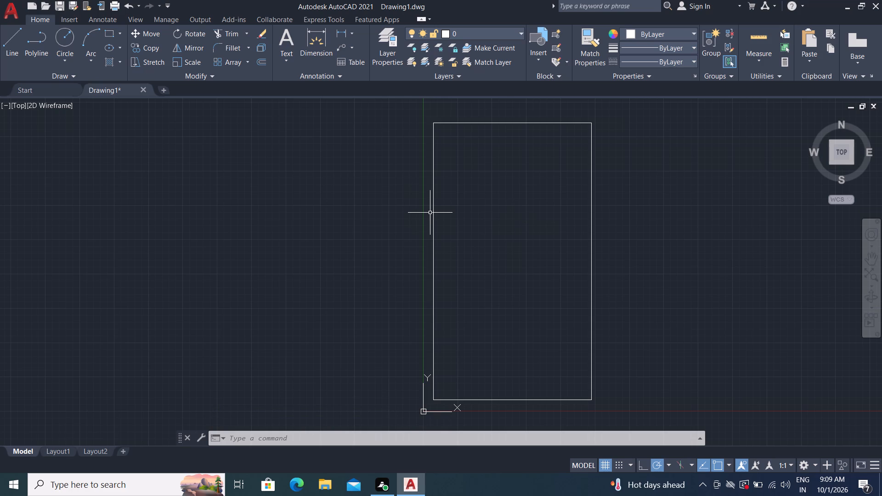
pyautogui.write('o')
pyautogui.press('space')
pyautogui.press('9')
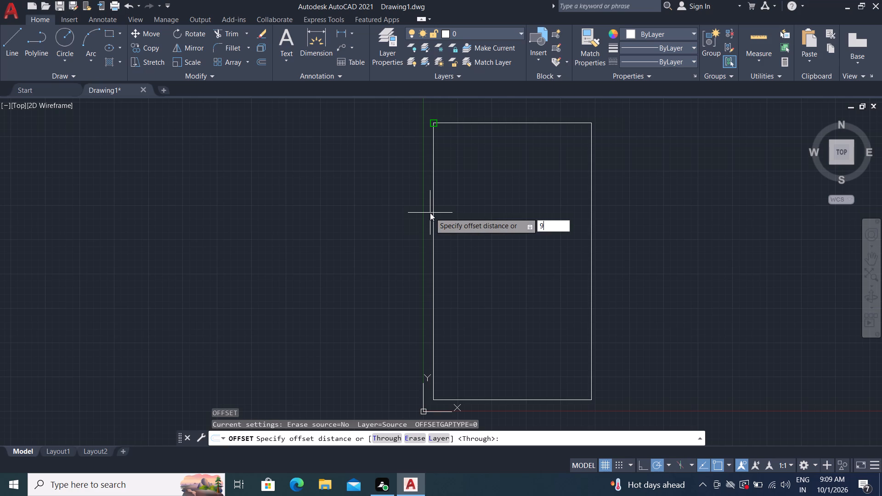
pyautogui.hotkey('shift', '"')
pyautogui.press('Return')
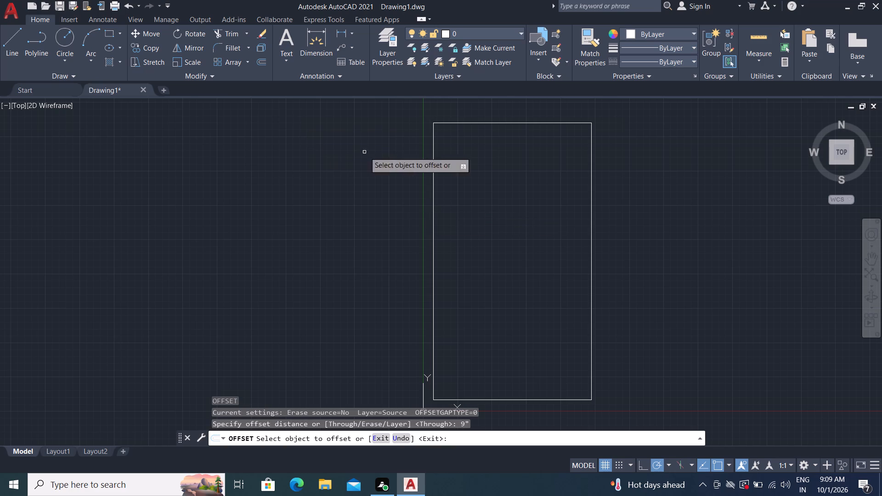
pyautogui.click(434, 161)
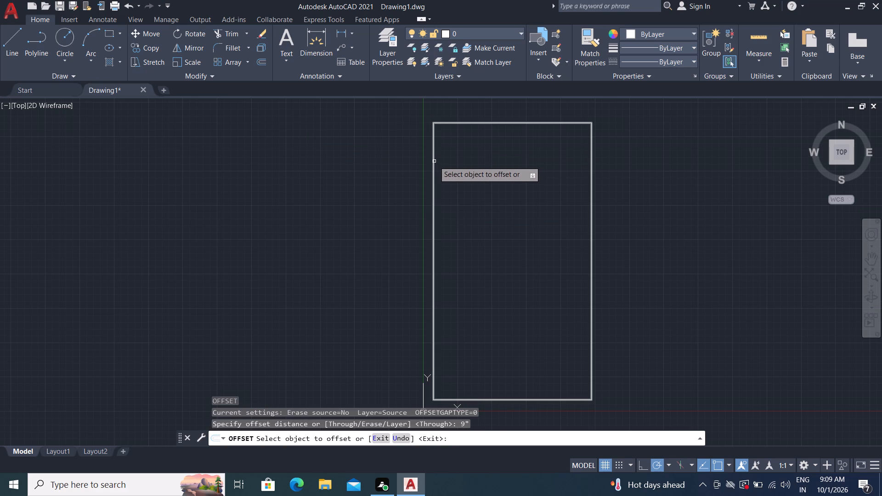
pyautogui.click(491, 170)
pyautogui.press('Escape')
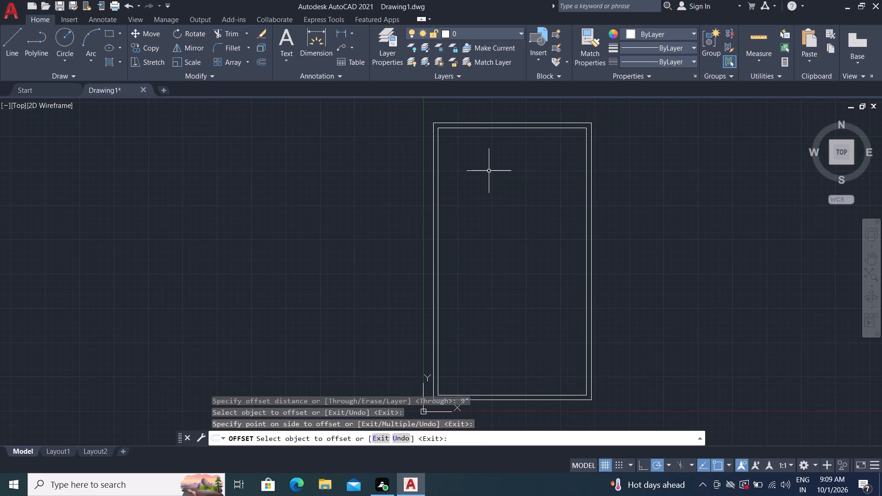
# Break the inner rectangle at its upper-left corner with Break at Point.
pyautogui.press('b')
pyautogui.press('r')
pyautogui.press('e')
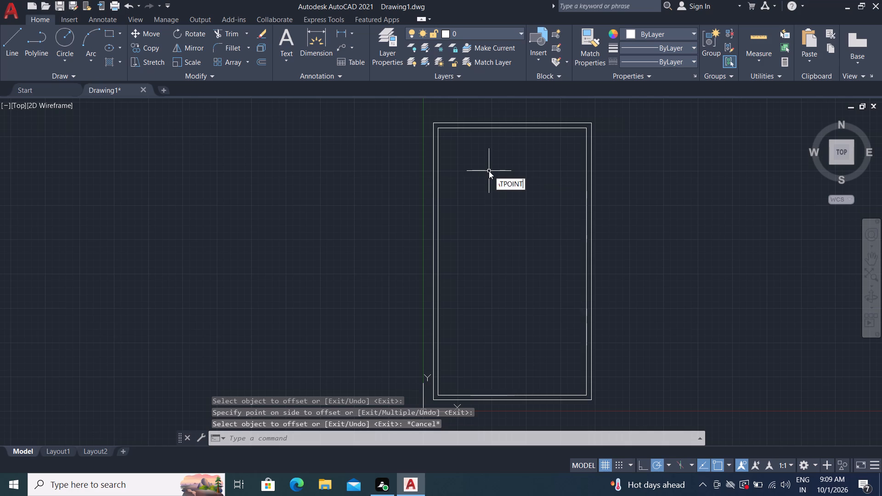
pyautogui.click(521, 194)
pyautogui.click(439, 184)
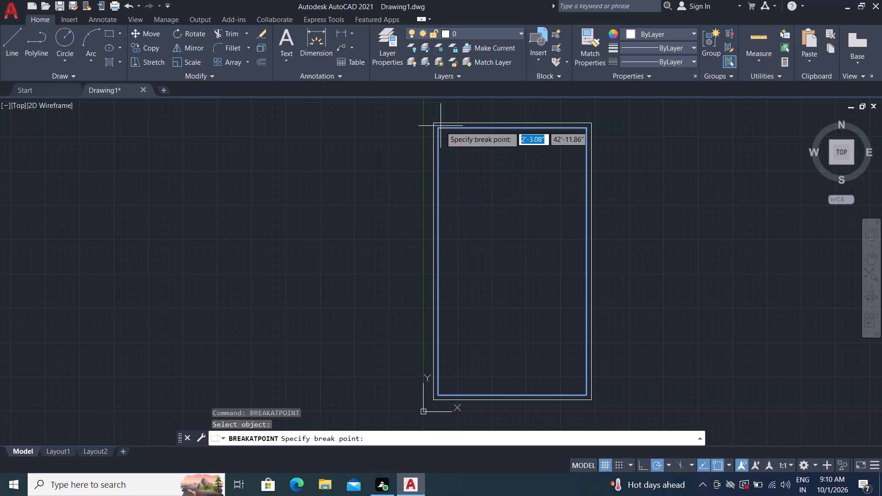
pyautogui.scroll(5, 431, 133)
pyautogui.moveTo(432, 133); pyautogui.dragTo(433, 256, button='middle')
pyautogui.scroll(1, 433, 256)
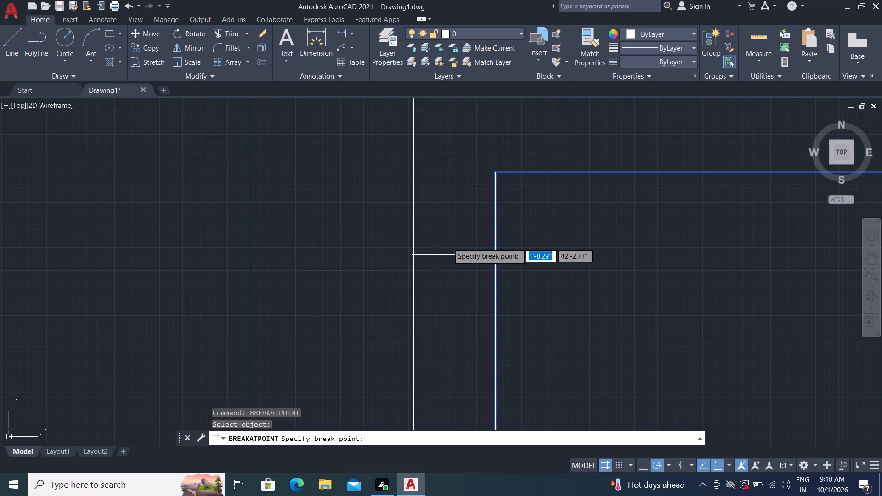
pyautogui.click(496, 172)
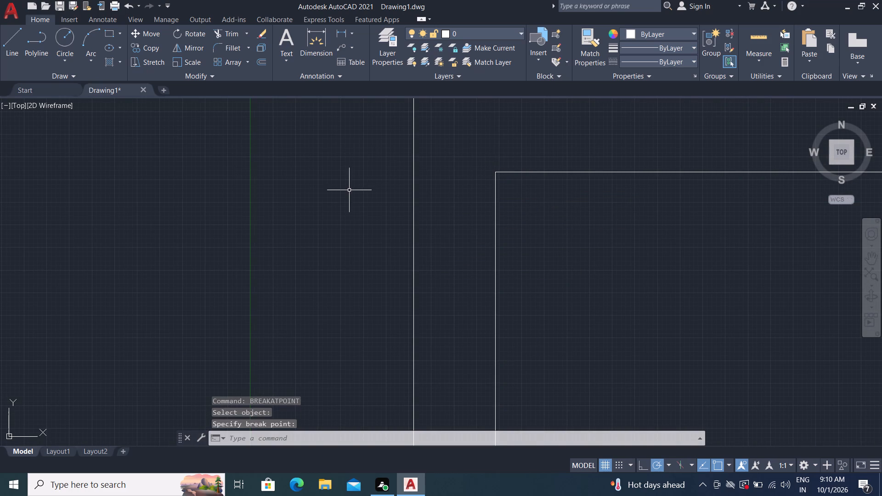
# Break the inner outline at its upper-right corner with Break at Point.
pyautogui.scroll(-5, 360, 180)
pyautogui.scroll(-2, 404, 175)
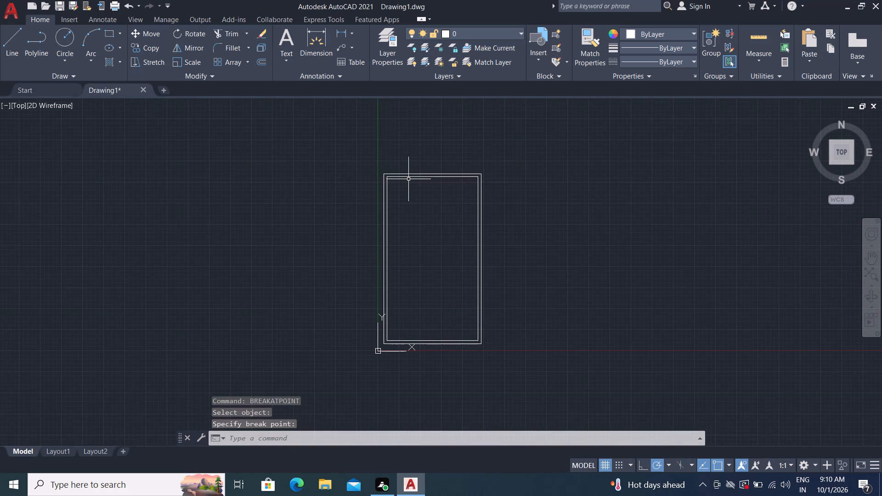
pyautogui.press('space')
pyautogui.scroll(5, 463, 166)
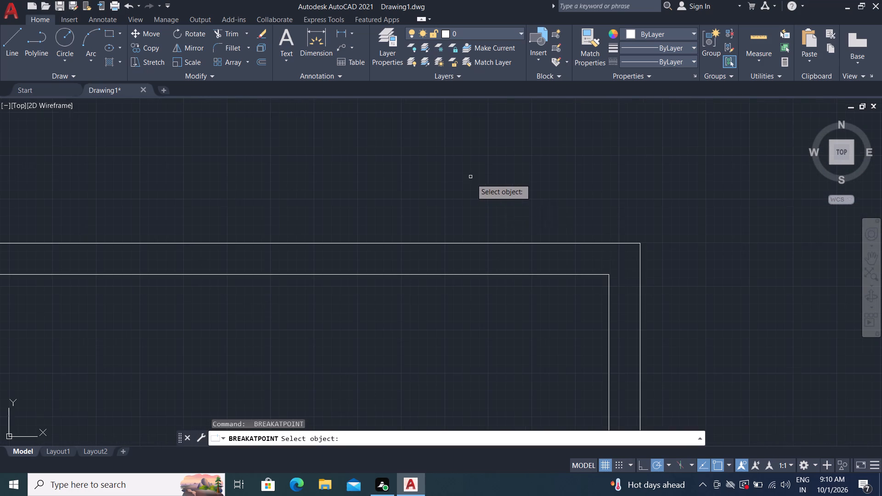
pyautogui.click(592, 275)
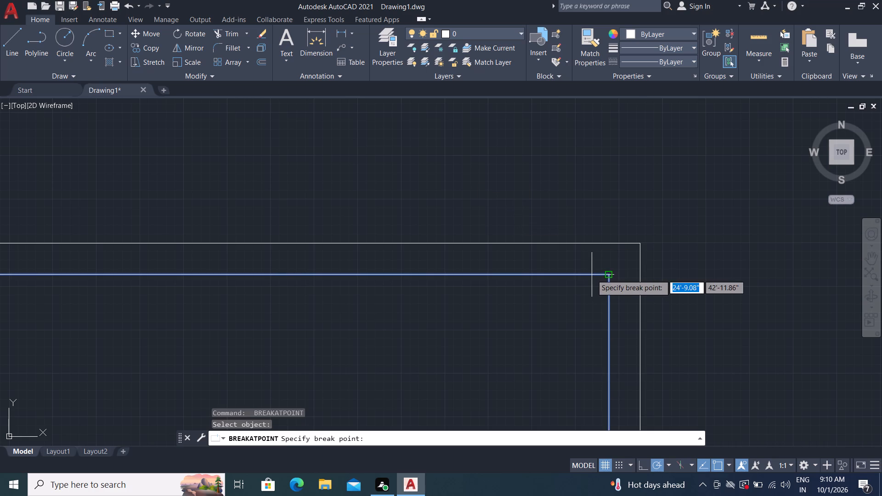
pyautogui.scroll(4, 616, 276)
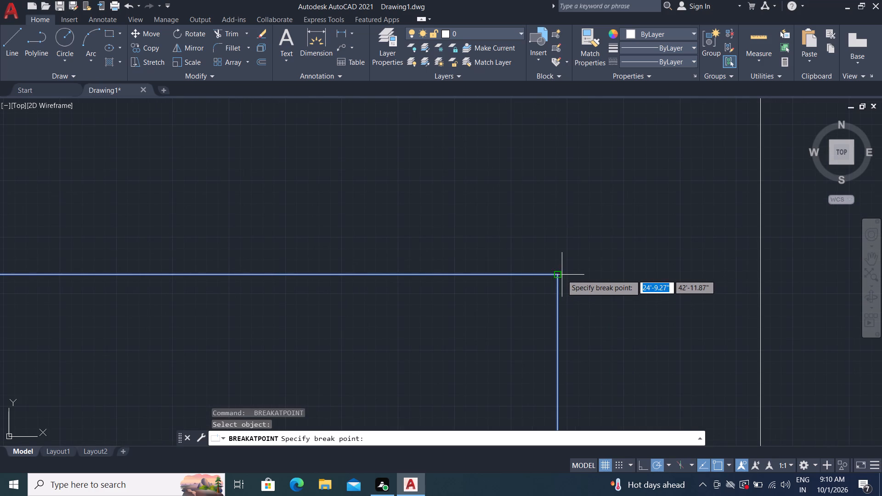
pyautogui.click(558, 274)
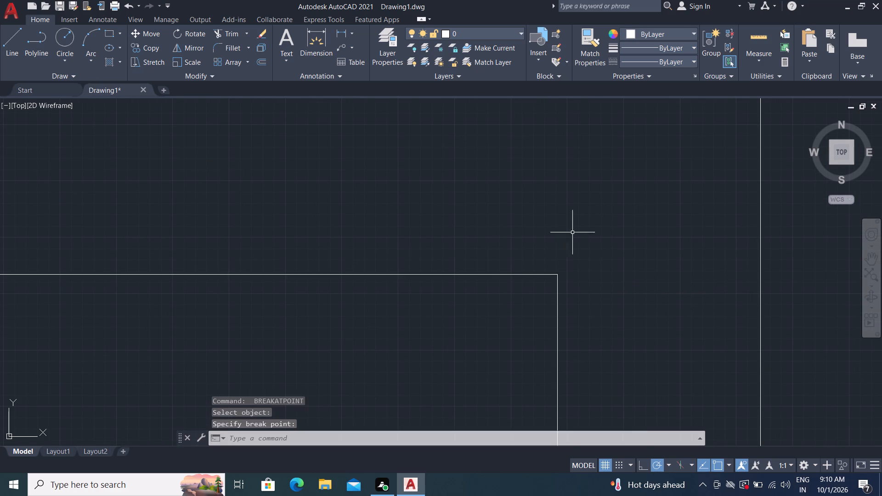
# Break the inner outline at its lower-right corner with Break at Point.
pyautogui.scroll(-7, 572, 234)
pyautogui.moveTo(572, 299); pyautogui.dragTo(575, 140, button='middle')
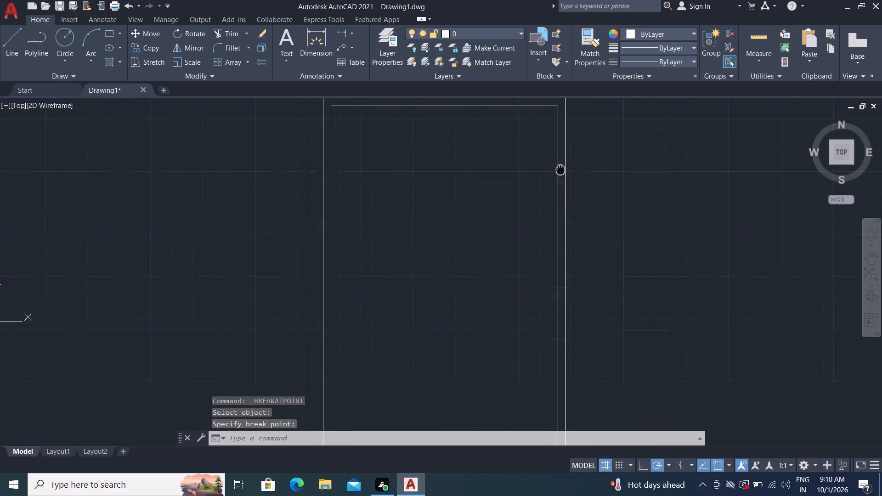
pyautogui.moveTo(575, 140); pyautogui.dragTo(585, 106, button='middle')
pyautogui.press('space')
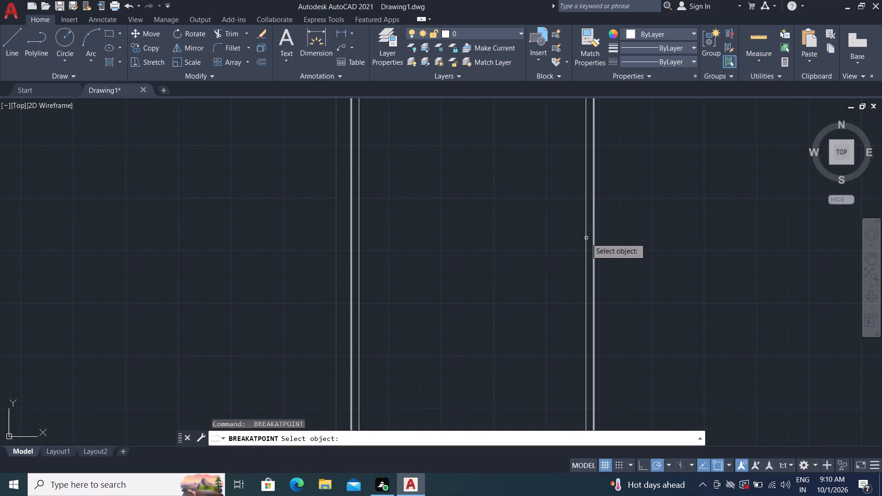
pyautogui.click(587, 238)
pyautogui.scroll(-3, 489, 187)
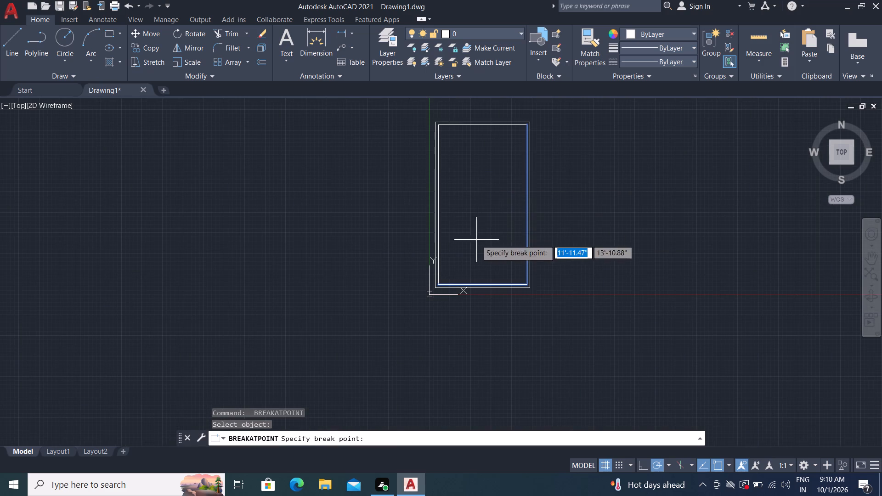
pyautogui.scroll(4, 535, 287)
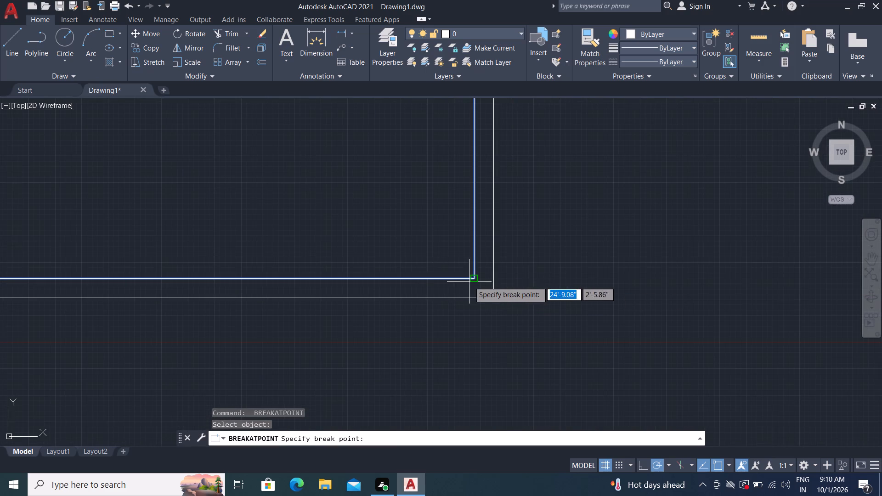
pyautogui.scroll(4, 469, 282)
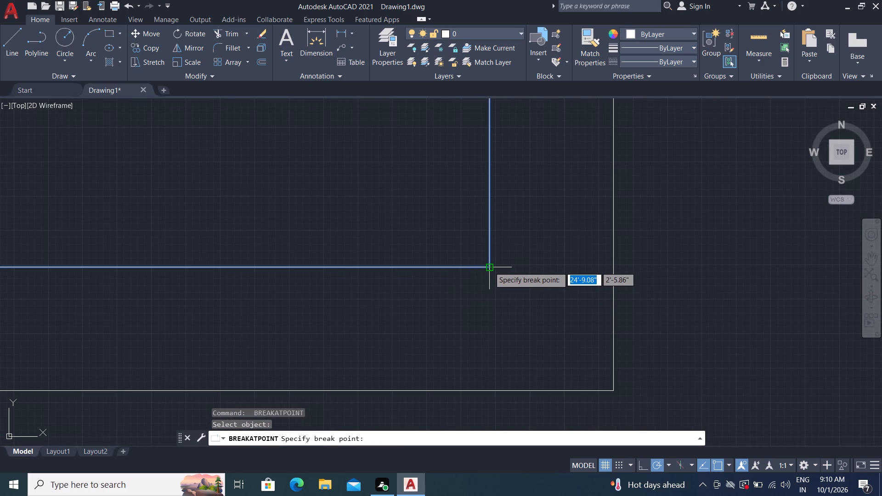
pyautogui.click(491, 267)
pyautogui.press('Escape')
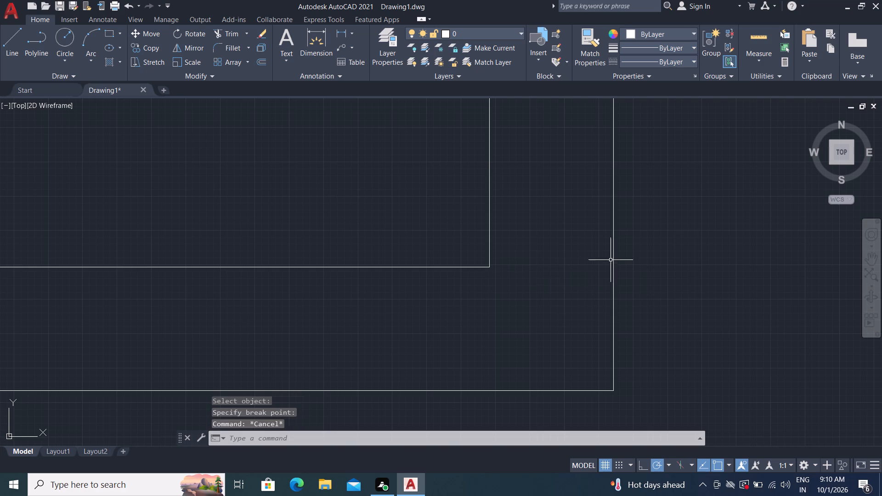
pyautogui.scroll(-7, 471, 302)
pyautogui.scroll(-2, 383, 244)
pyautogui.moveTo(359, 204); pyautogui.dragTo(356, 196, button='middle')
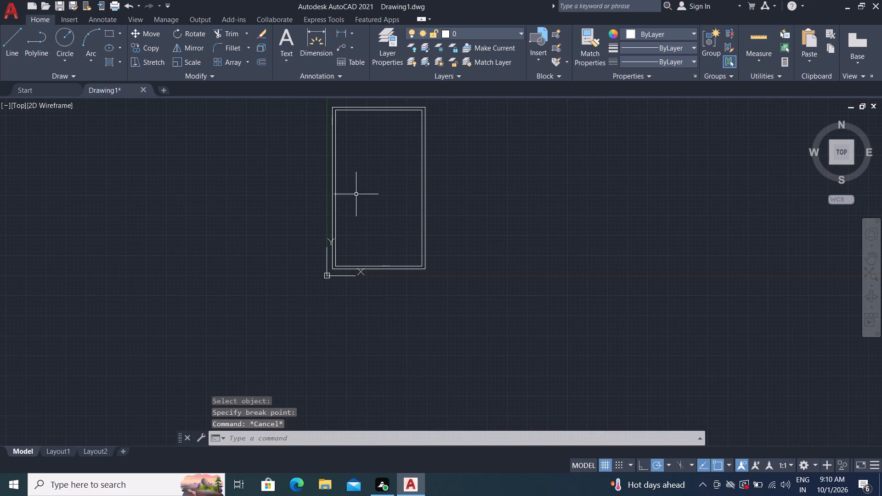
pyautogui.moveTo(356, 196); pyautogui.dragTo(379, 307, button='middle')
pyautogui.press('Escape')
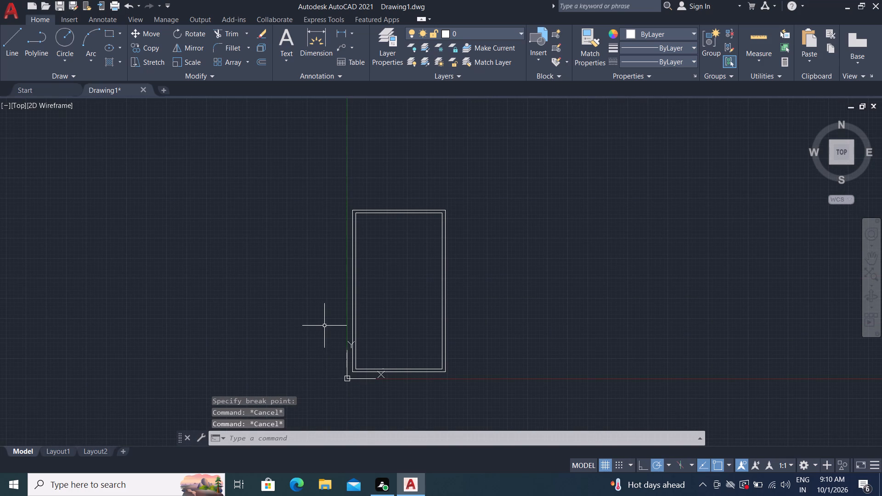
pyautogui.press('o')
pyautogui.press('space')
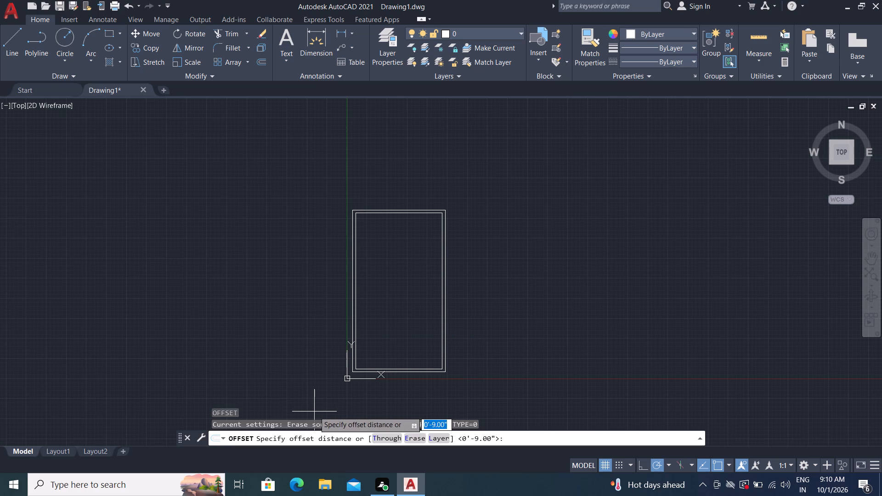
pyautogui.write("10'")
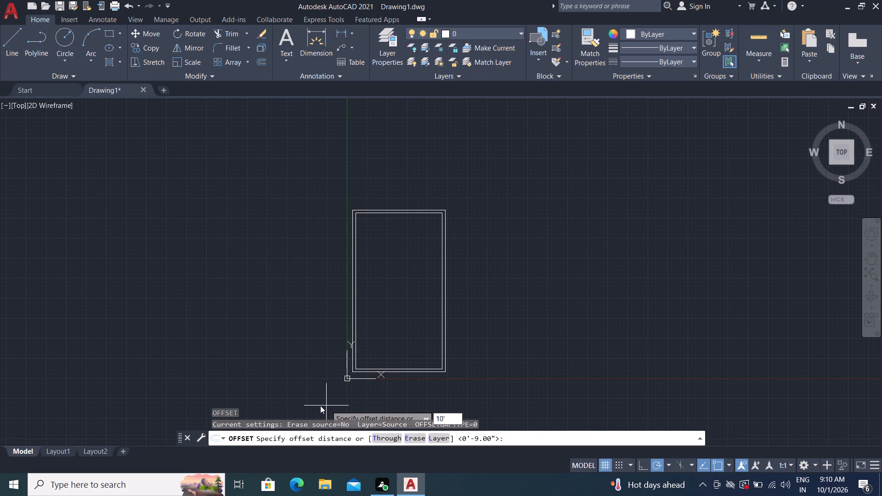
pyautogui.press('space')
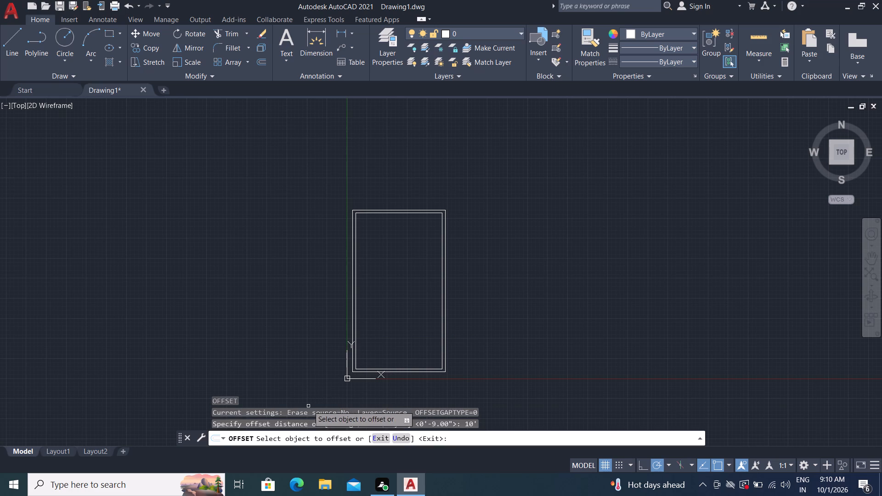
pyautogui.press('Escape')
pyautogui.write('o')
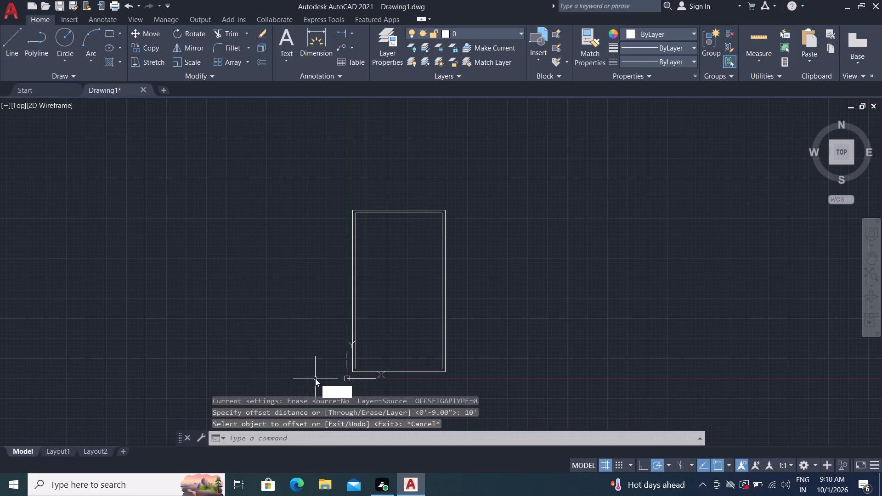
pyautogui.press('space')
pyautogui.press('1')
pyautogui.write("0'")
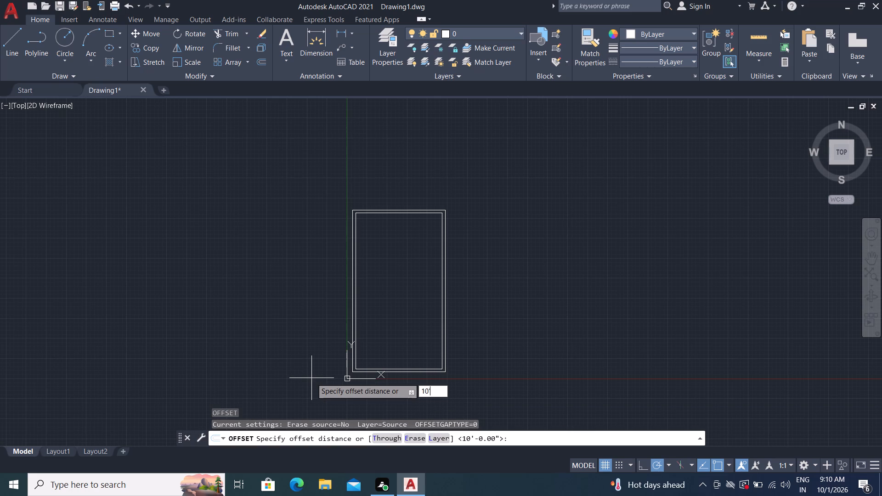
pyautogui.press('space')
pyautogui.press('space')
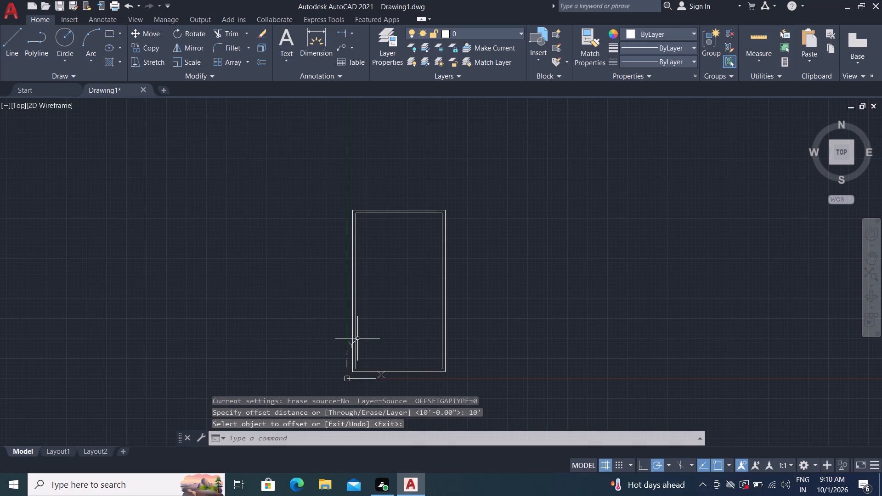
# Offset the left inner wall line 10' toward the inside of the plan.
pyautogui.write('o')
pyautogui.press('space')
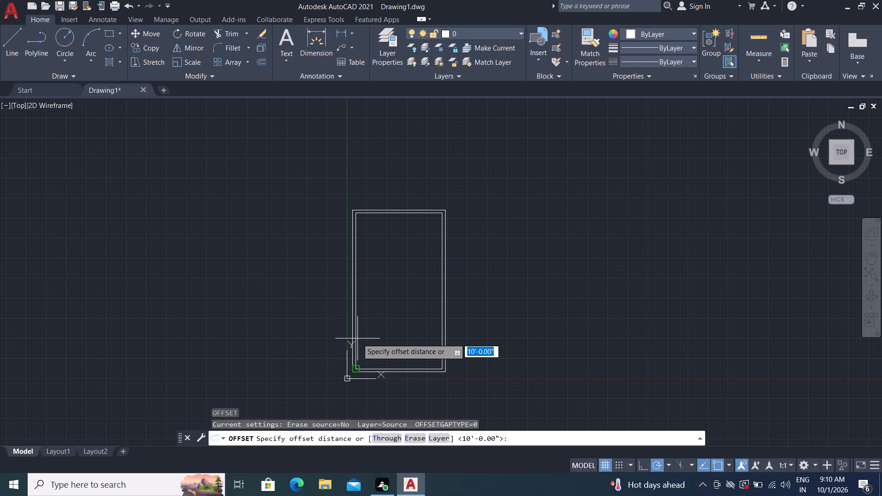
pyautogui.write("10'")
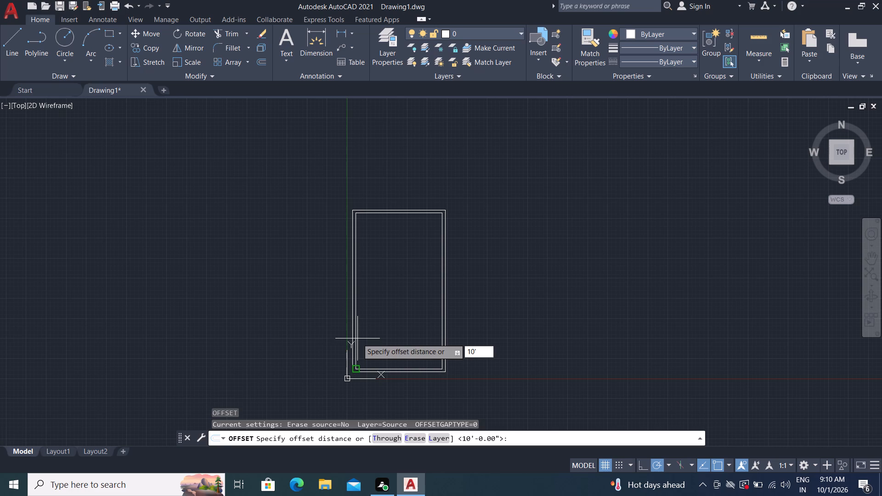
pyautogui.press('space')
pyautogui.scroll(4, 346, 313)
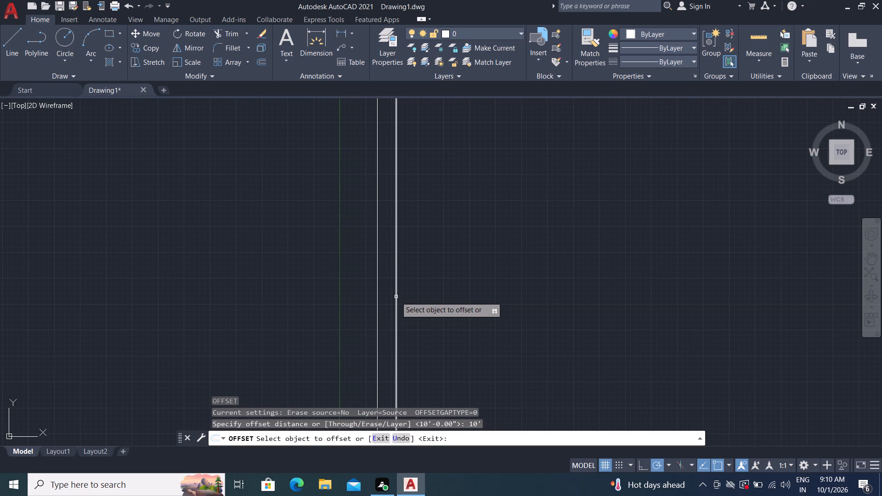
pyautogui.click(396, 297)
pyautogui.scroll(-4, 560, 310)
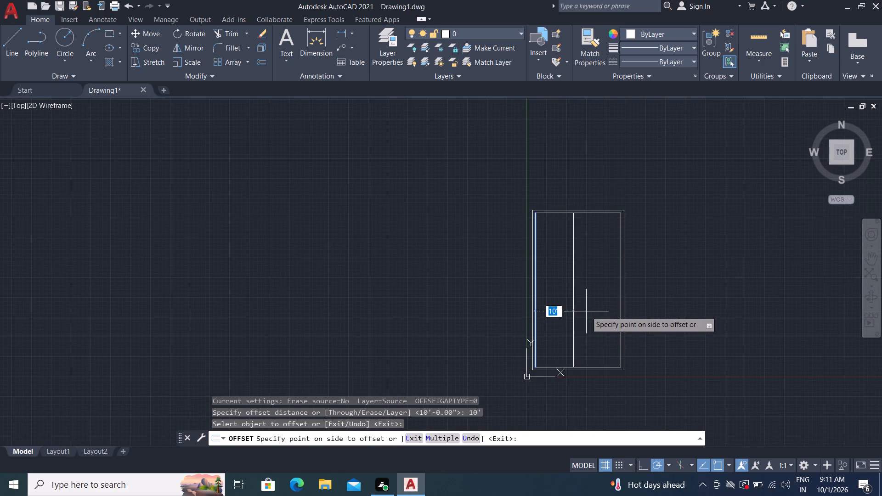
pyautogui.click(586, 311)
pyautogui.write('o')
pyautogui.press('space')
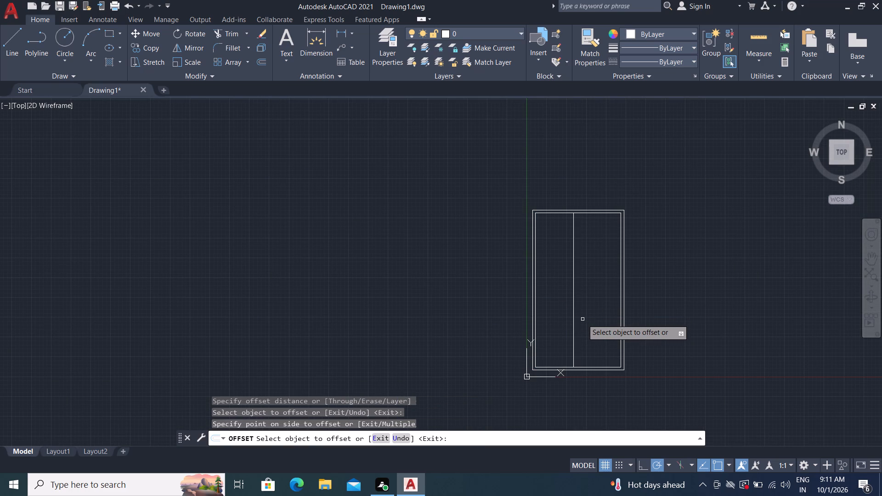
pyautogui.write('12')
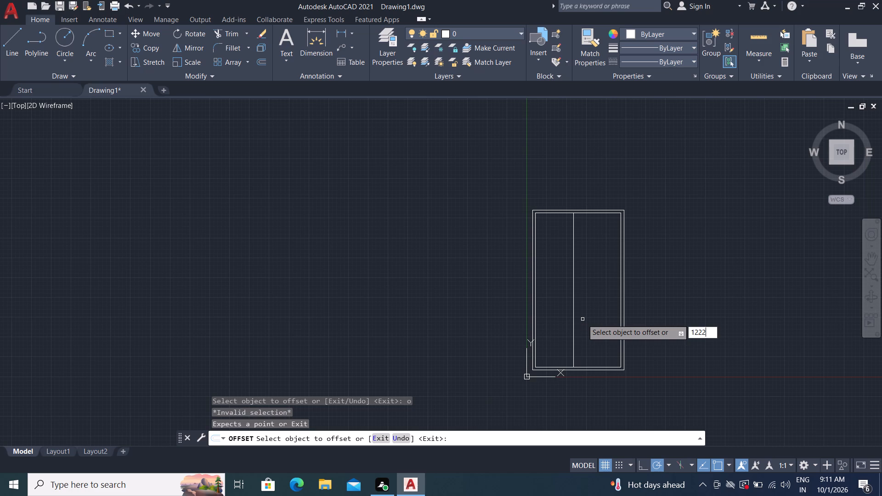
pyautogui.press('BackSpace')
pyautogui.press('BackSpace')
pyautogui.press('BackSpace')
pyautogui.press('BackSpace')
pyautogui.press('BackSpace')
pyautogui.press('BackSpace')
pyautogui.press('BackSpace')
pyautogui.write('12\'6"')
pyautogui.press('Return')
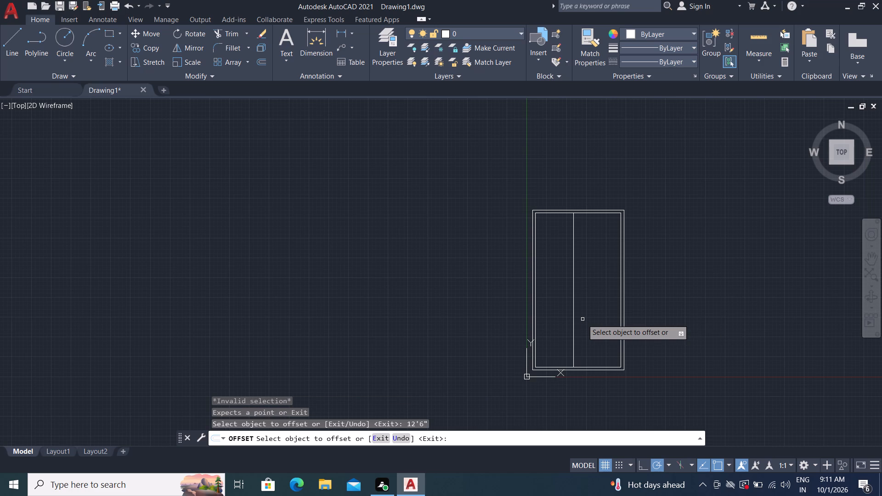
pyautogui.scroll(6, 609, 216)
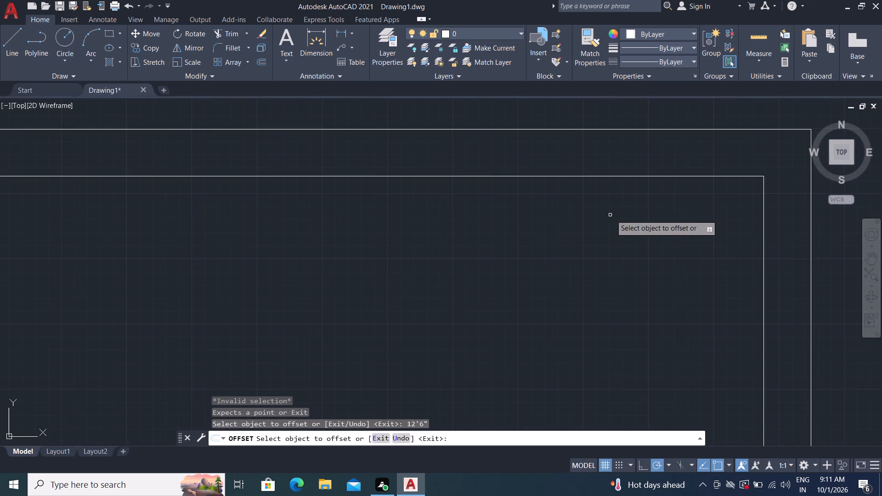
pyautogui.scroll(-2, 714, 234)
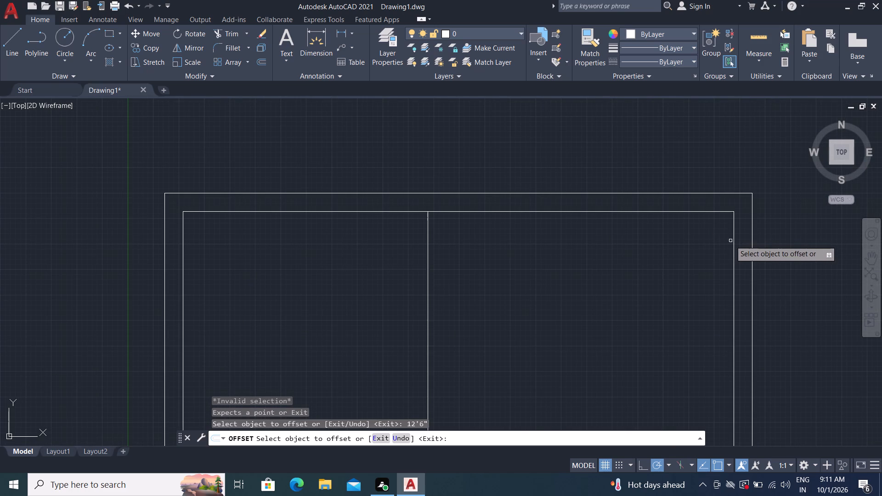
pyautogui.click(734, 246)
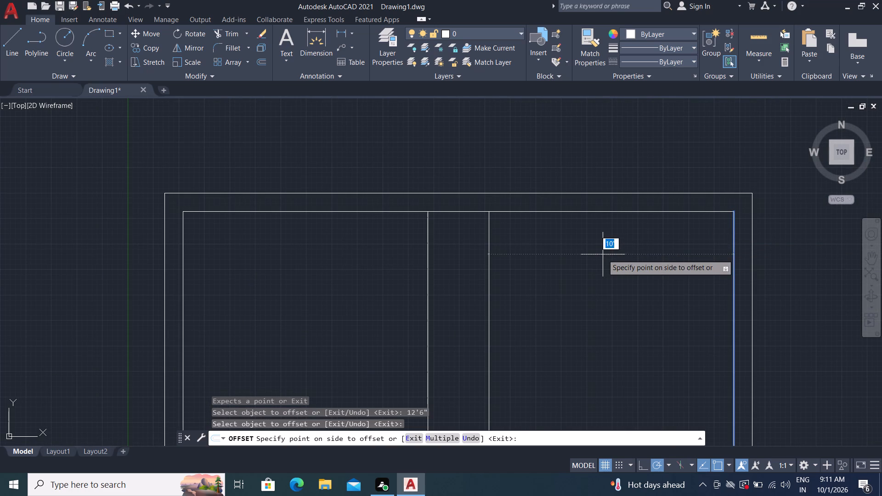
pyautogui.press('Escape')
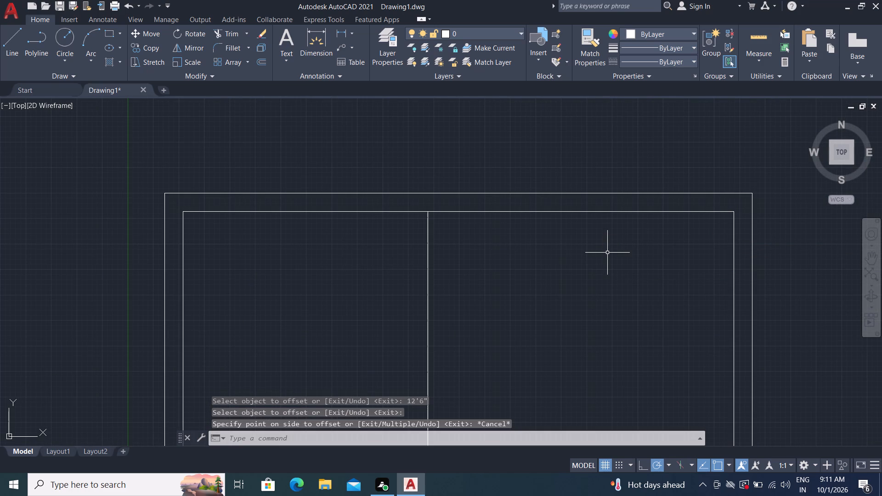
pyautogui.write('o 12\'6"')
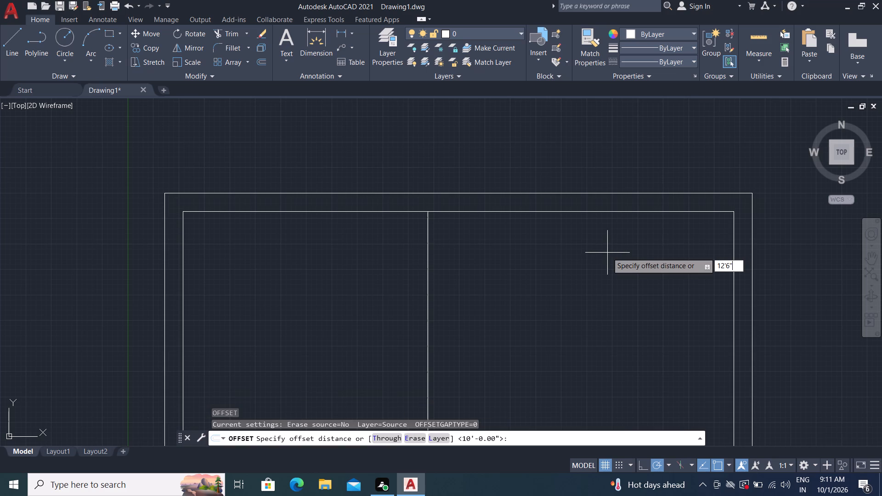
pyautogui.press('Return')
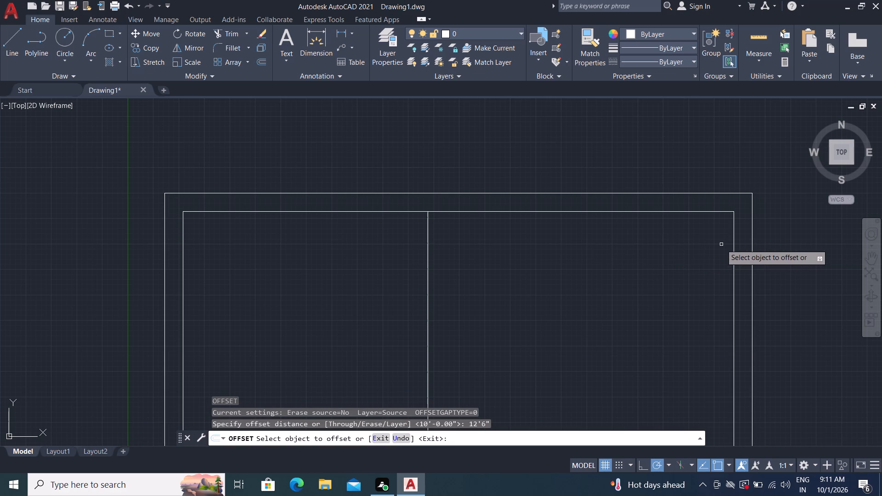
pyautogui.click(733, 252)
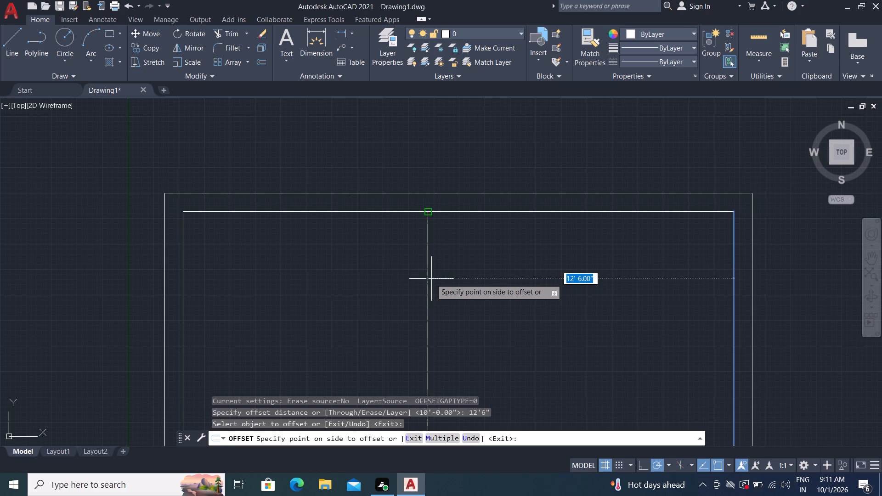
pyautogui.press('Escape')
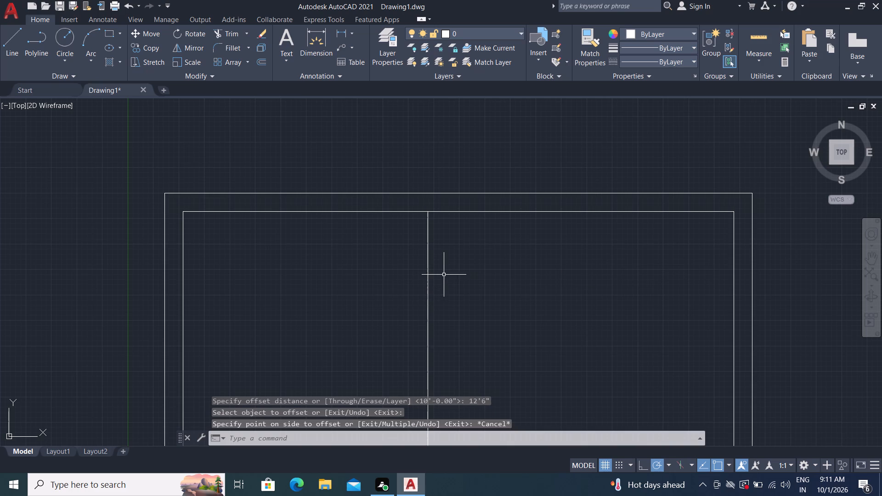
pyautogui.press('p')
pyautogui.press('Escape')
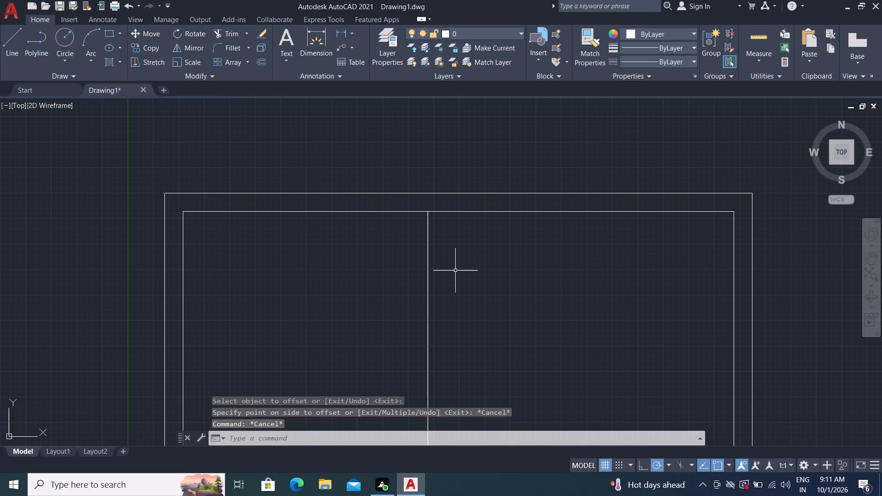
# Offset the right inner wall line 12' inward to form the other face of the vertical partition.
pyautogui.write('o 12')
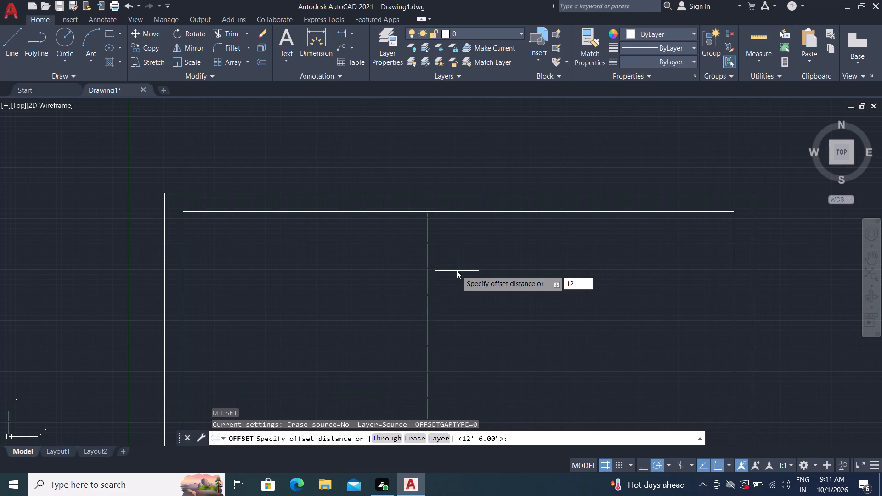
pyautogui.press("'")
pyautogui.press('space')
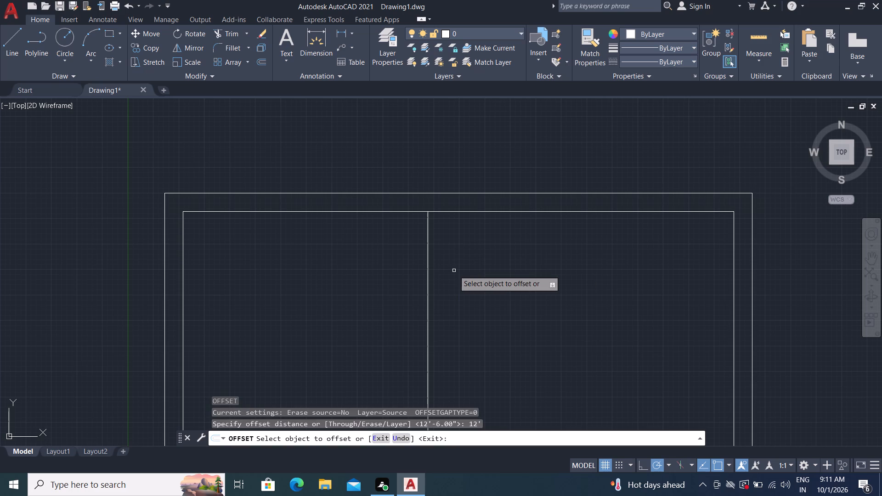
pyautogui.click(733, 260)
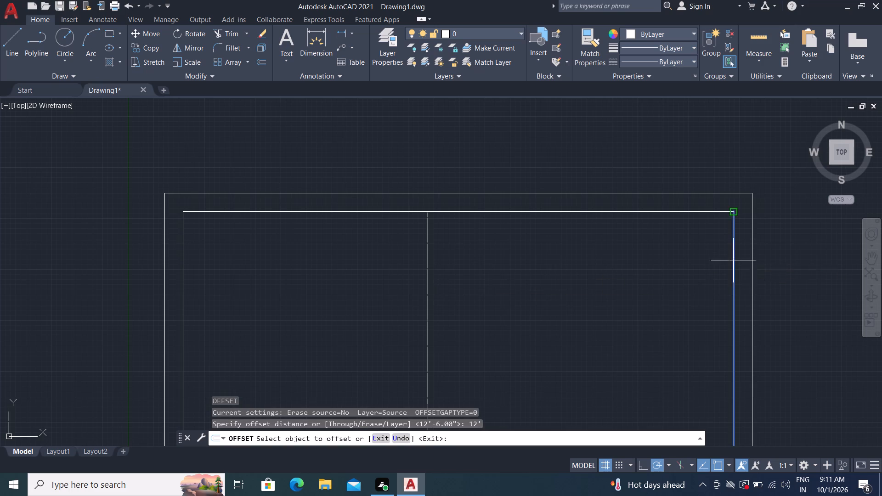
pyautogui.click(587, 281)
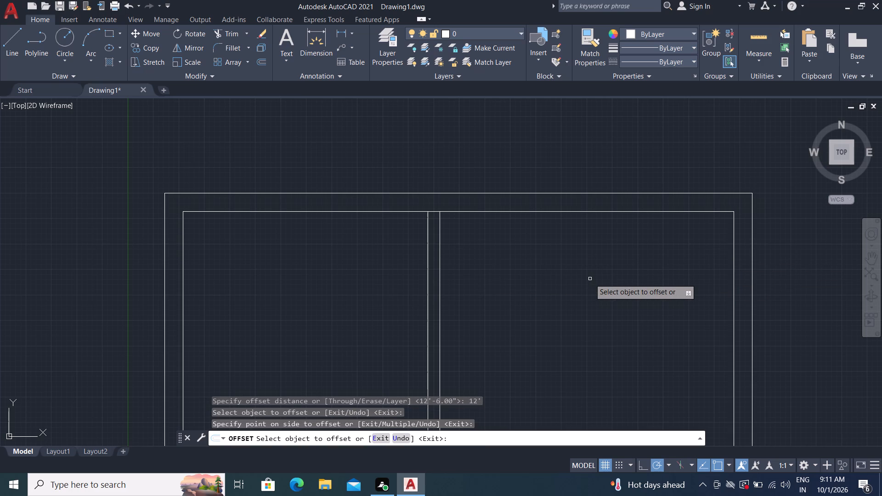
pyautogui.press('Escape')
# Offset the top inner wall line 12'6" downward into the plan as a horizontal partition line.
pyautogui.write('o')
pyautogui.press('space')
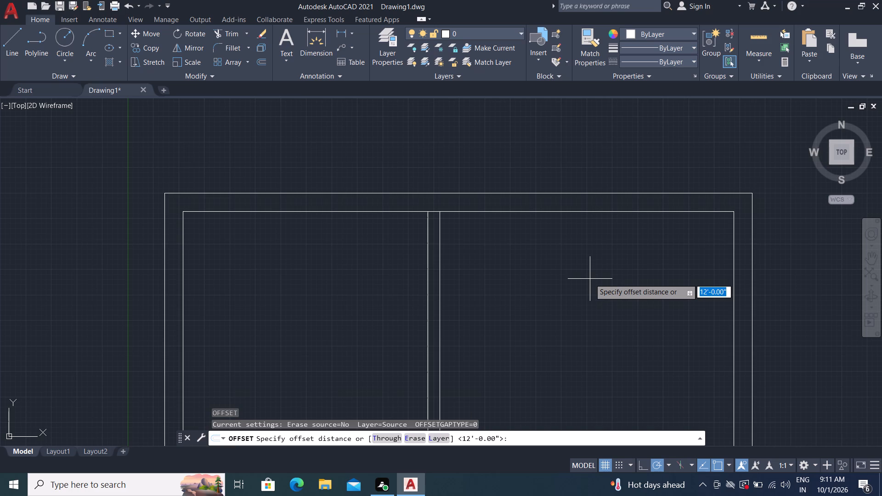
pyautogui.press('1')
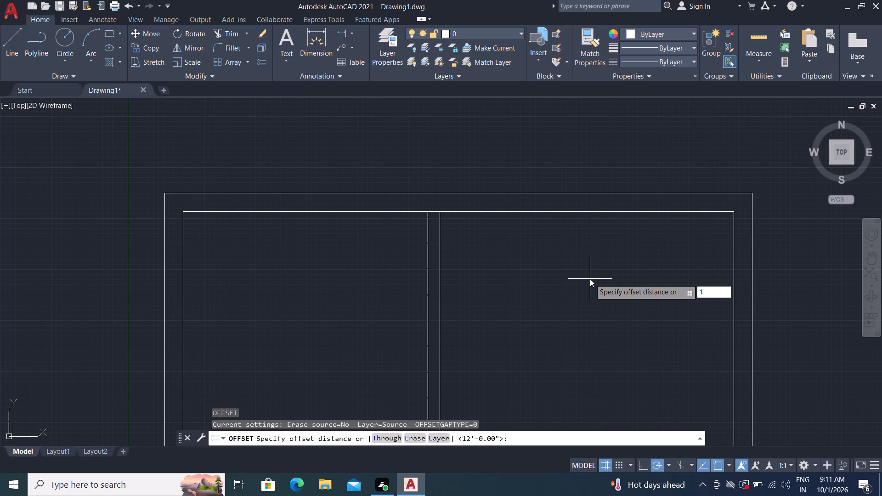
pyautogui.press('2')
pyautogui.press("'")
pyautogui.write('6"')
pyautogui.press('Return')
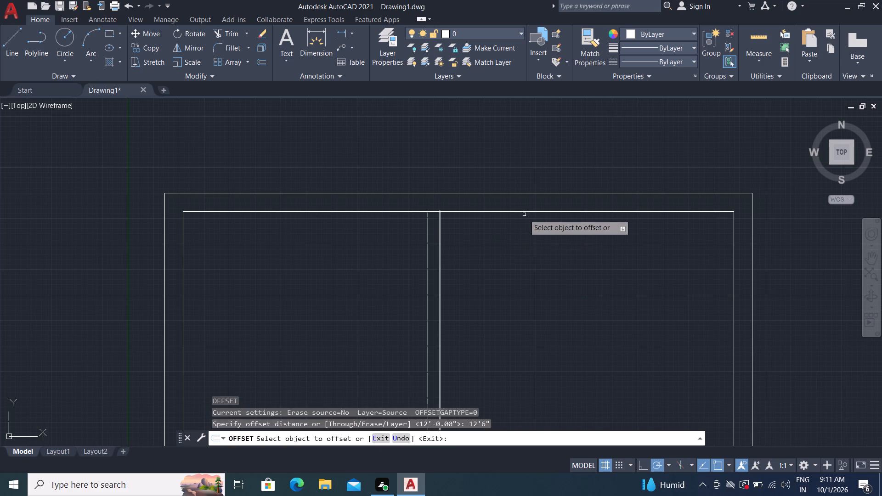
pyautogui.click(531, 213)
pyautogui.scroll(-2, 572, 285)
pyautogui.moveTo(565, 291); pyautogui.dragTo(548, 146, button='middle')
pyautogui.click(587, 214)
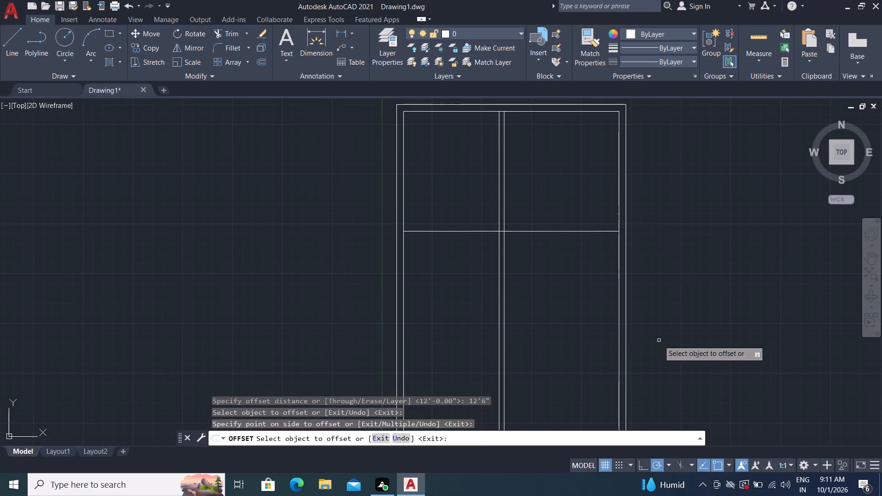
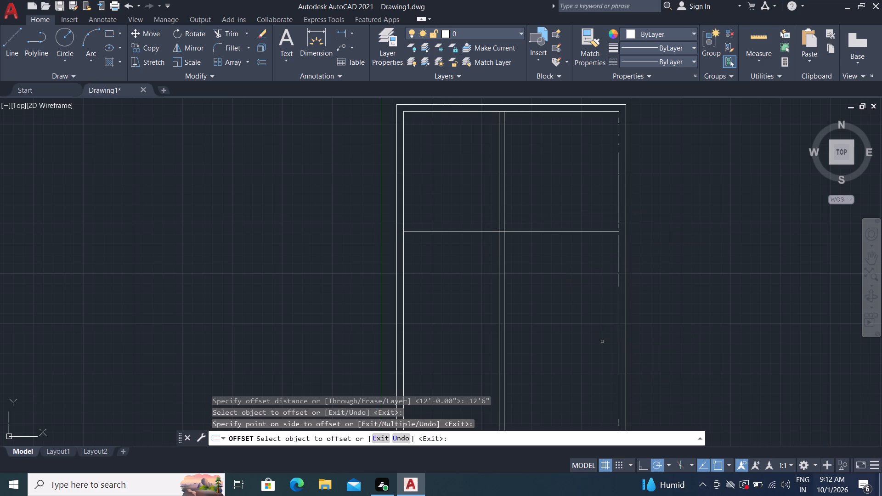
# Offset the bottom inner wall line 8'6" upward into the plan as a lower horizontal partition line.
pyautogui.press('Escape')
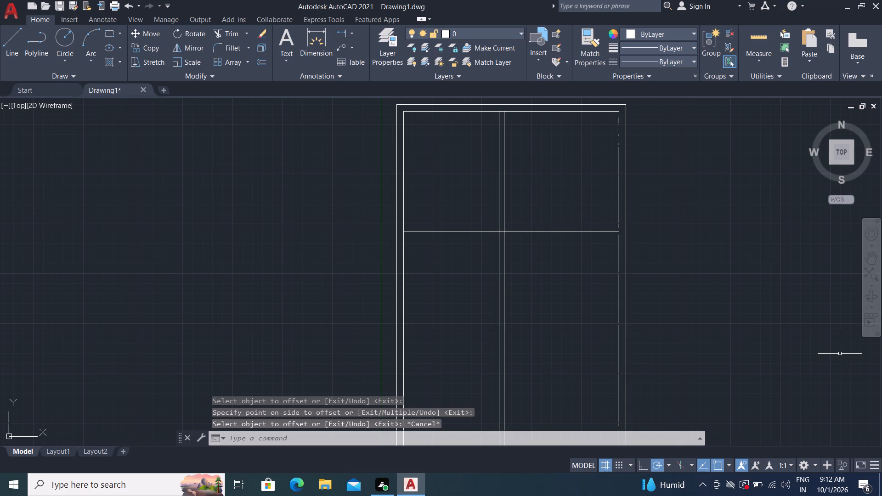
pyautogui.press('o')
pyautogui.press('space')
pyautogui.press('8')
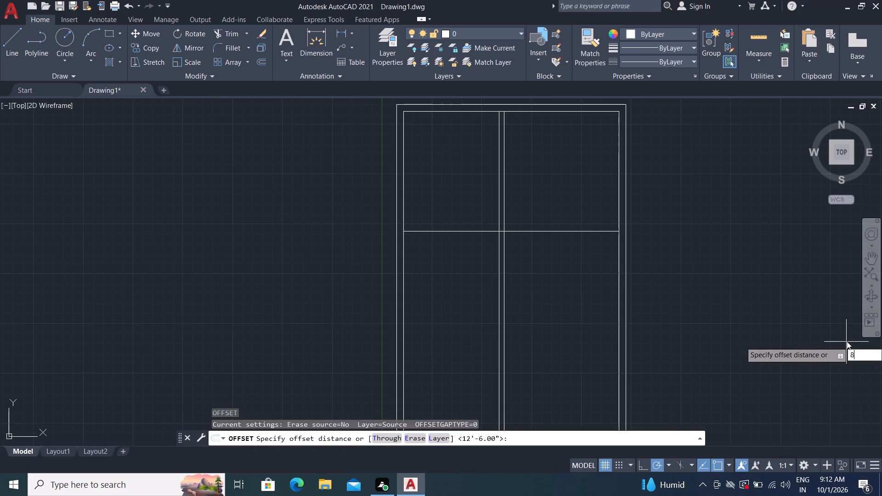
pyautogui.press("'")
pyautogui.press('6')
pyautogui.hotkey('shift', '"')
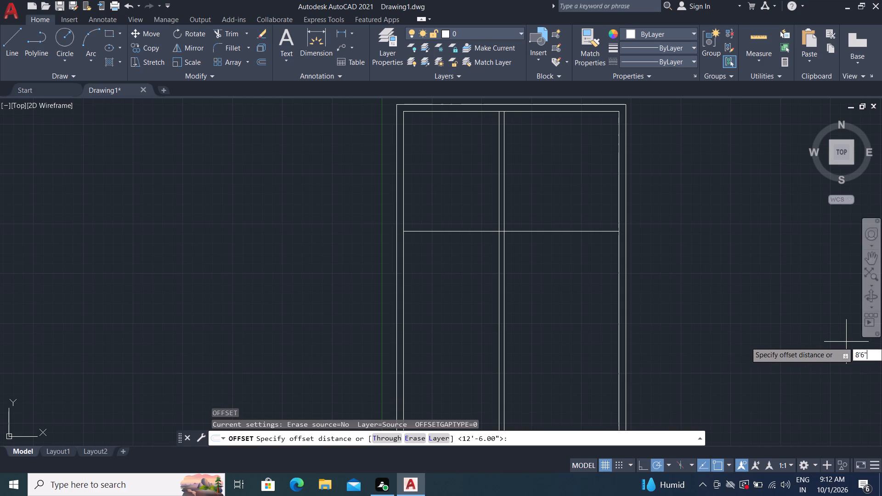
pyautogui.press('Return')
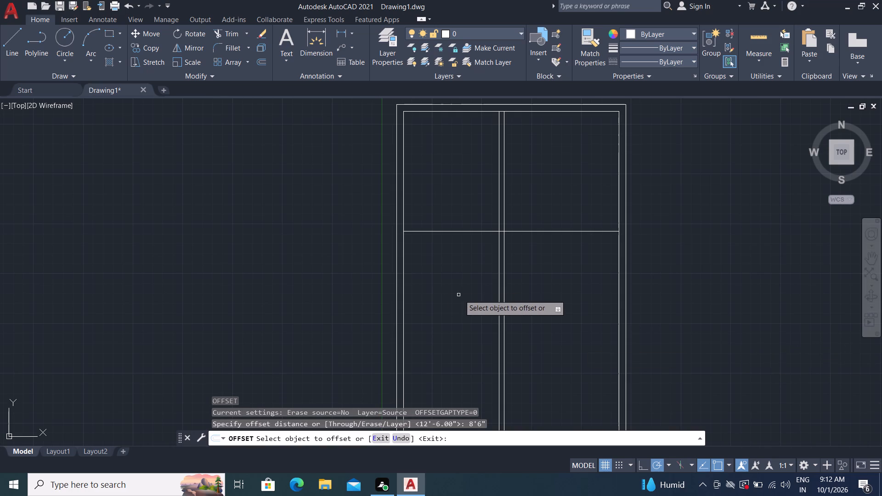
pyautogui.scroll(-1, 459, 295)
pyautogui.moveTo(459, 295); pyautogui.dragTo(471, 145, button='middle')
pyautogui.scroll(2, 474, 271)
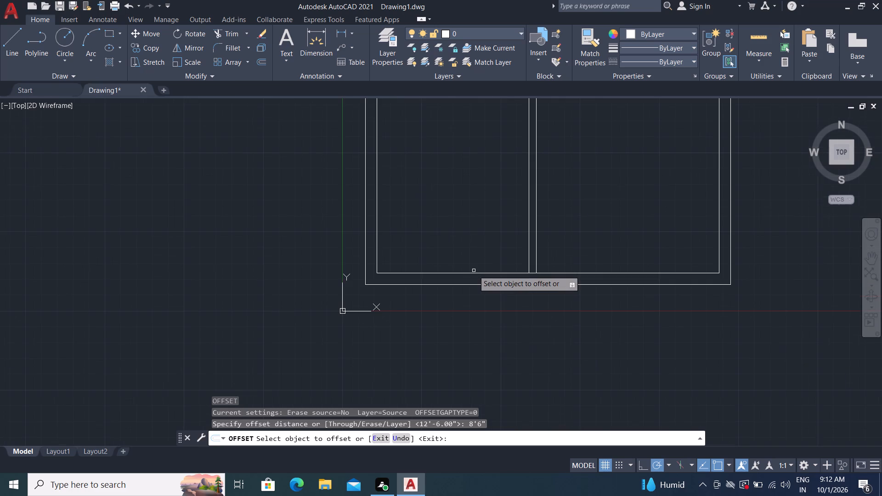
pyautogui.click(476, 274)
pyautogui.click(477, 135)
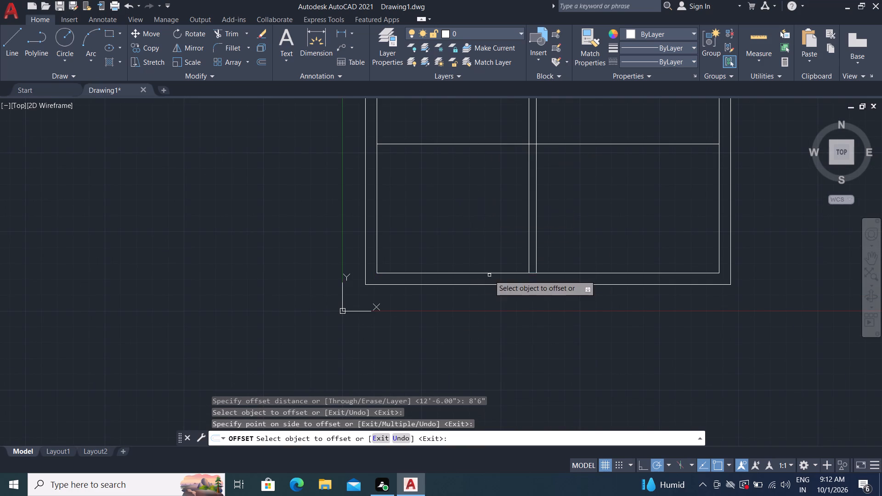
pyautogui.moveTo(494, 212); pyautogui.dragTo(478, 342, button='middle')
pyautogui.press('Escape')
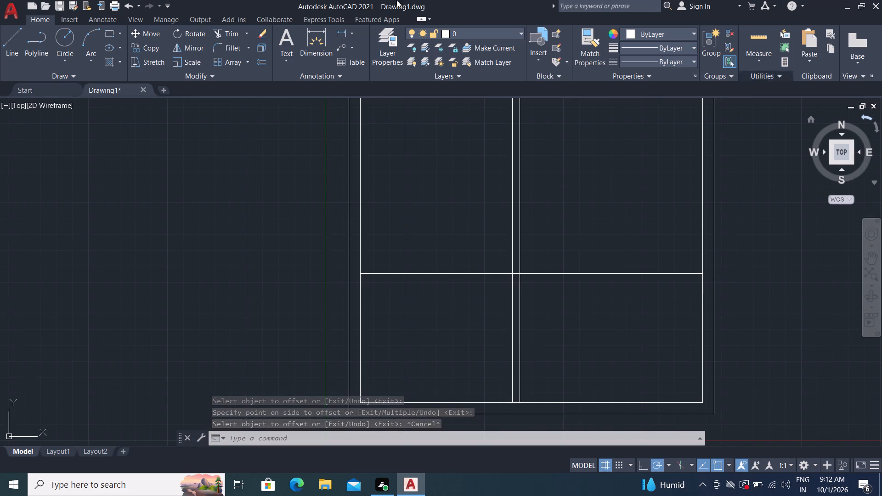
# Measure the room between the two horizontal partition lines, beside the vertical partition, with Quick measure.
pyautogui.click(754, 34)
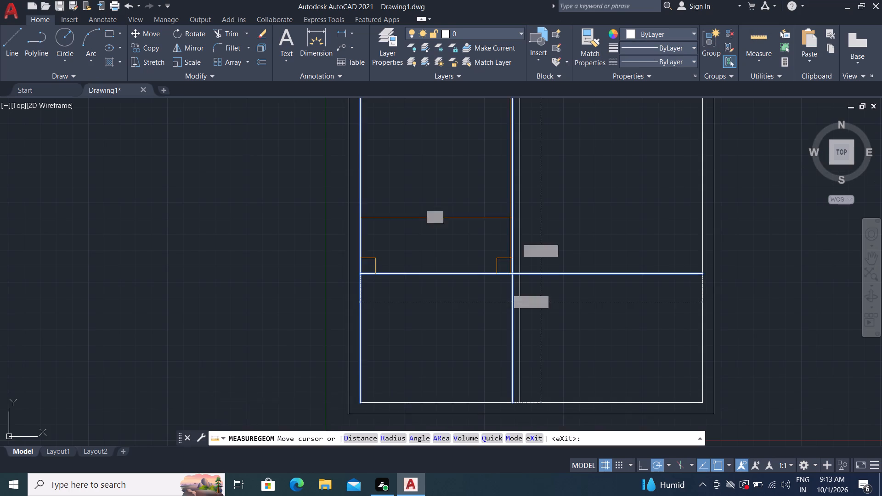
pyautogui.moveTo(546, 180); pyautogui.dragTo(559, 350, button='middle')
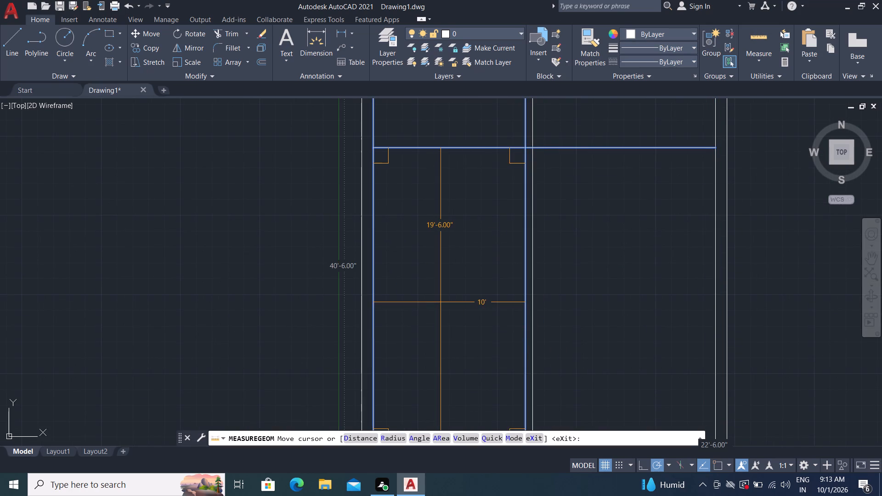
pyautogui.moveTo(441, 301); pyautogui.dragTo(537, 200, button='middle')
pyautogui.moveTo(512, 246); pyautogui.dragTo(513, 267, button='middle')
pyautogui.press('Escape')
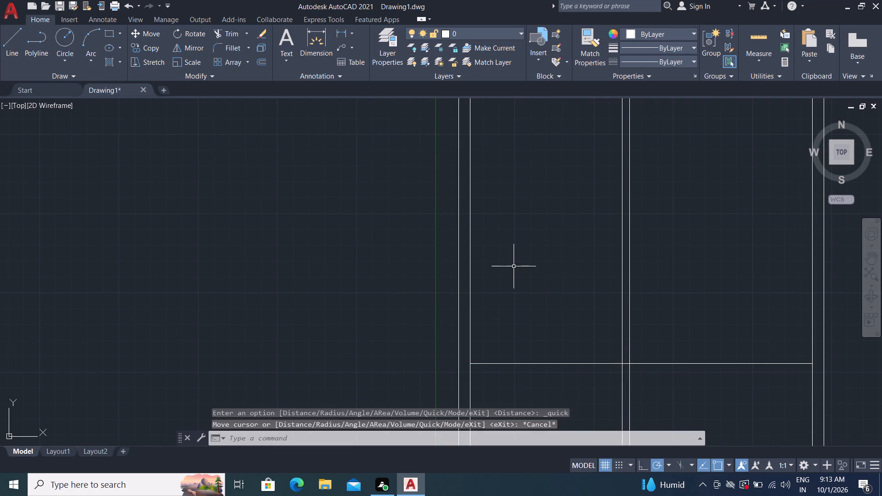
# Offset the lower horizontal partition line 6" upward to form the partition's other face.
pyautogui.press('o')
pyautogui.press('space')
pyautogui.press('6')
pyautogui.hotkey('shift', '"')
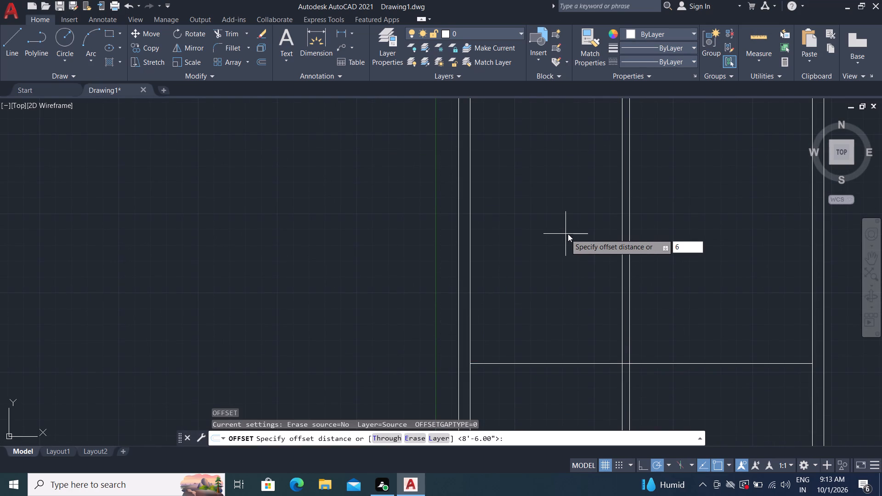
pyautogui.press('space')
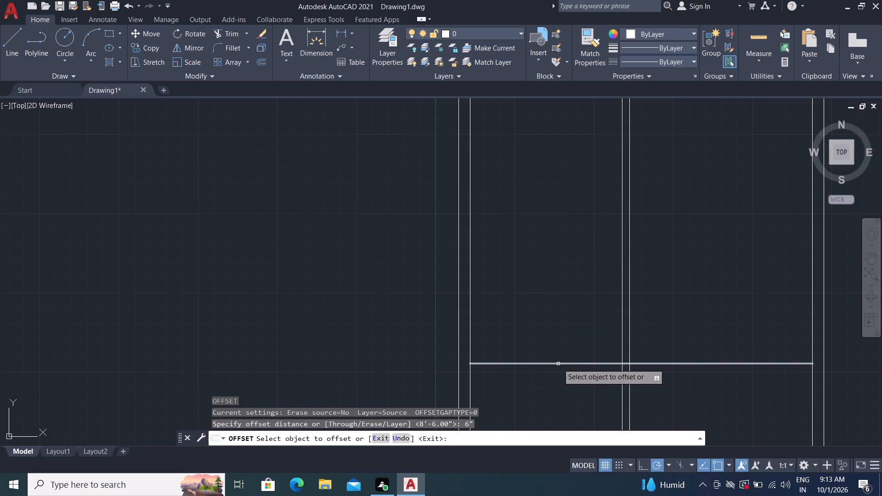
pyautogui.click(558, 363)
pyautogui.click(544, 340)
# Offset the upper horizontal partition line 6" downward to form its second face.
pyautogui.scroll(-2, 570, 255)
pyautogui.moveTo(569, 230); pyautogui.dragTo(574, 304, button='middle')
pyautogui.scroll(1, 567, 246)
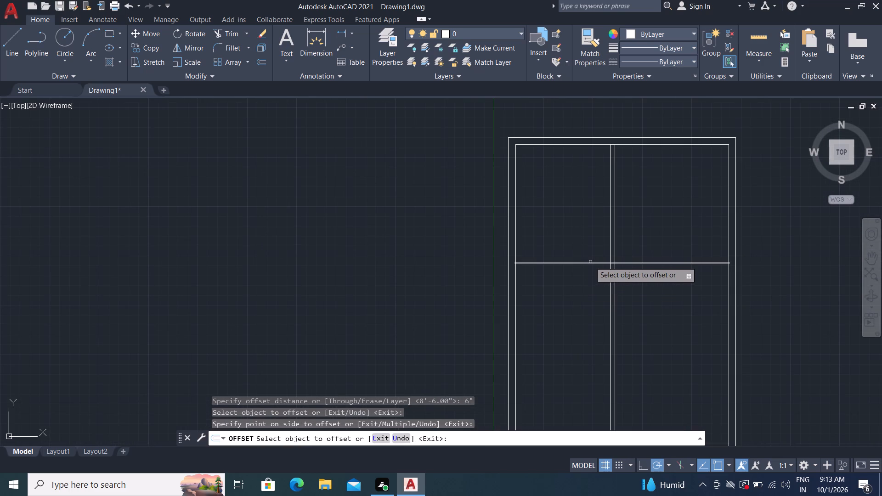
pyautogui.click(590, 263)
pyautogui.click(588, 289)
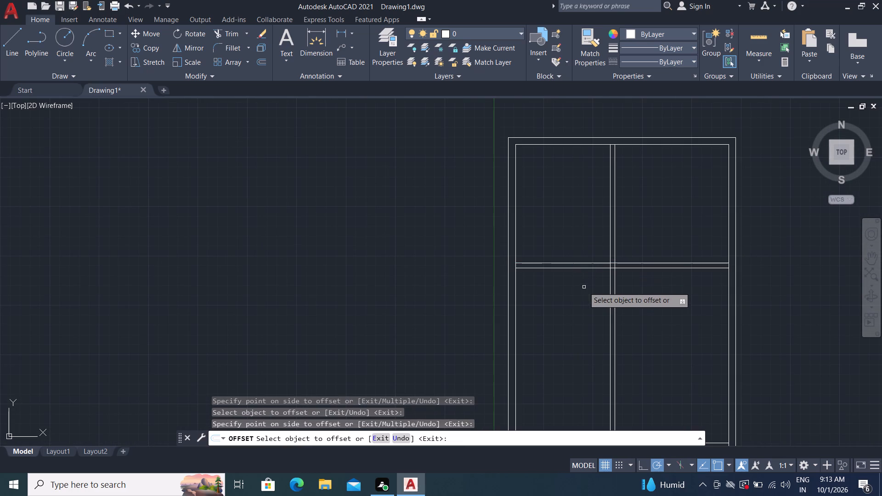
pyautogui.press('Escape')
# Offset the lower face of the upper horizontal partition 8' downward as a middle partition line.
pyautogui.press('o')
pyautogui.press('space')
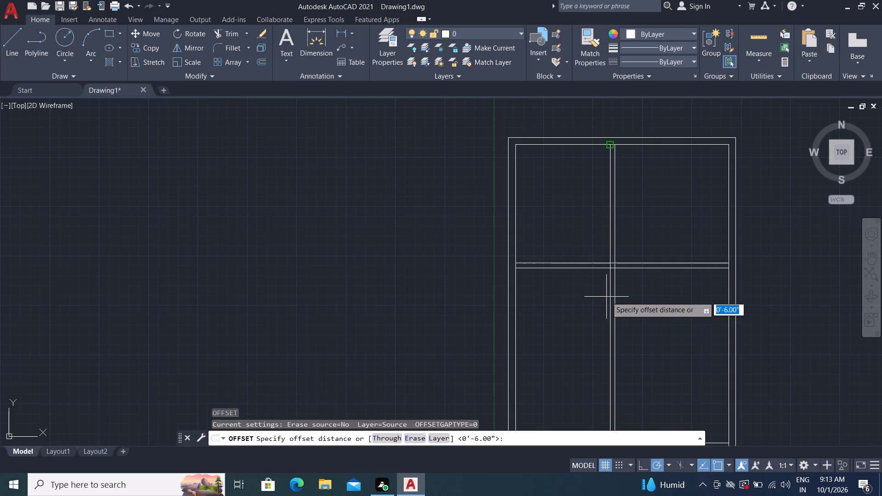
pyautogui.press('8')
pyautogui.press("'")
pyautogui.press('space')
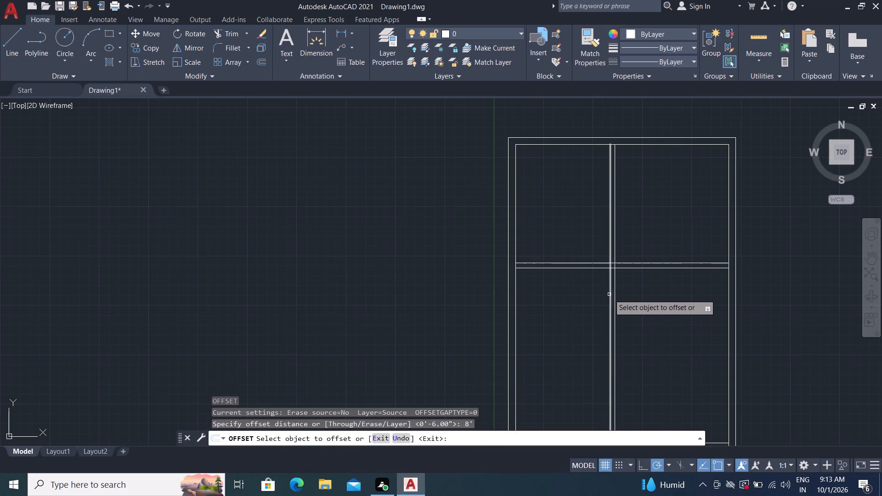
pyautogui.click(574, 270)
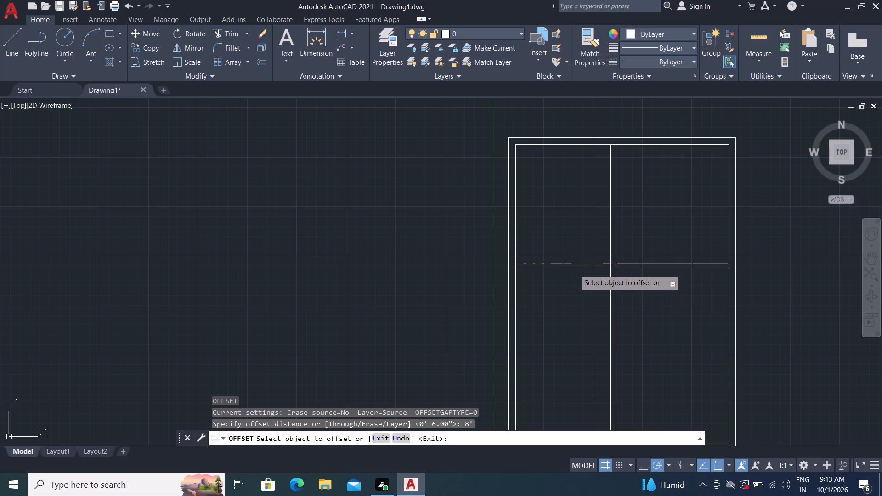
pyautogui.click(578, 390)
# Quick-measure the left-hand room between the middle partition line and the lower partition.
pyautogui.moveTo(595, 383); pyautogui.dragTo(615, 234, button='middle')
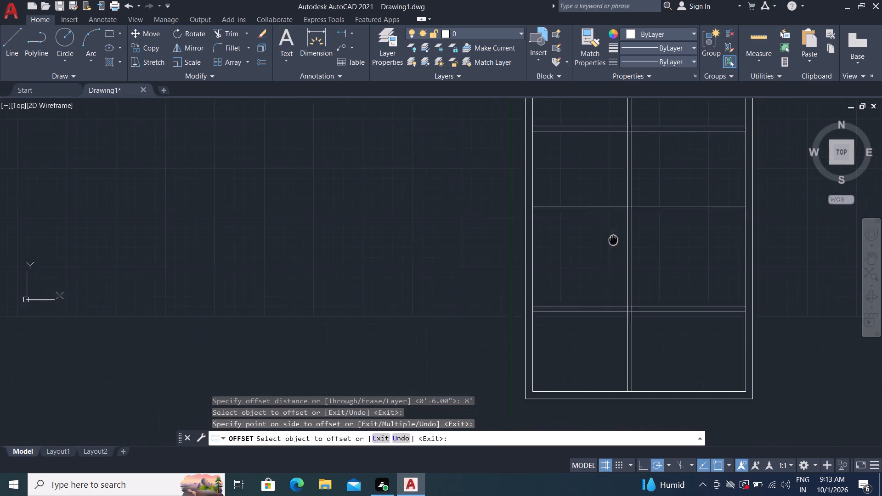
pyautogui.moveTo(615, 234); pyautogui.dragTo(617, 216, button='middle')
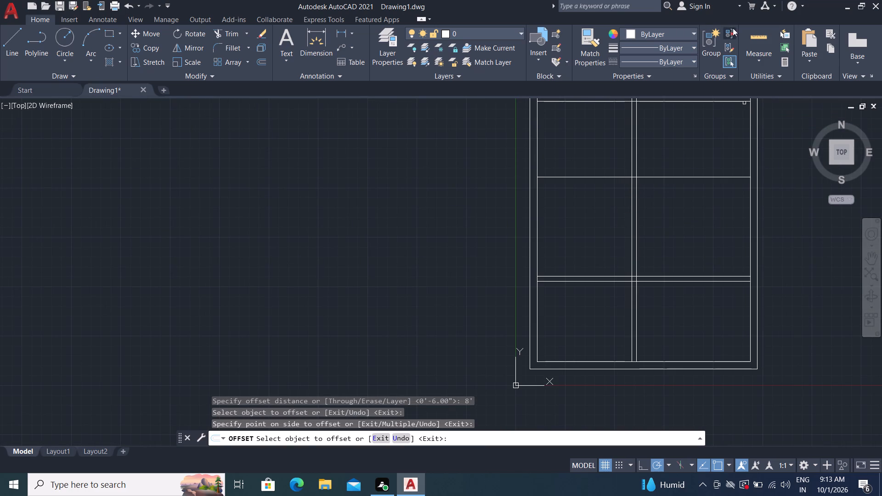
pyautogui.click(752, 35)
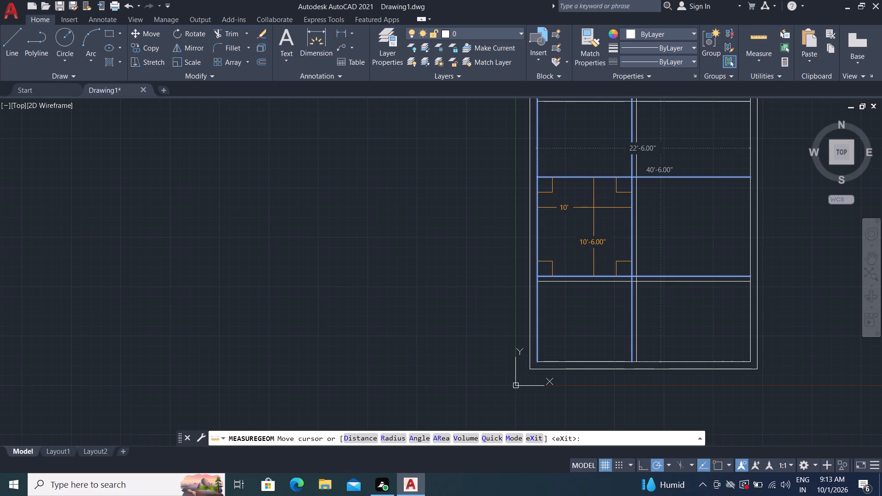
pyautogui.press('Escape')
# Offset the middle horizontal partition line 5" downward to form its other face.
pyautogui.press('o')
pyautogui.press('space')
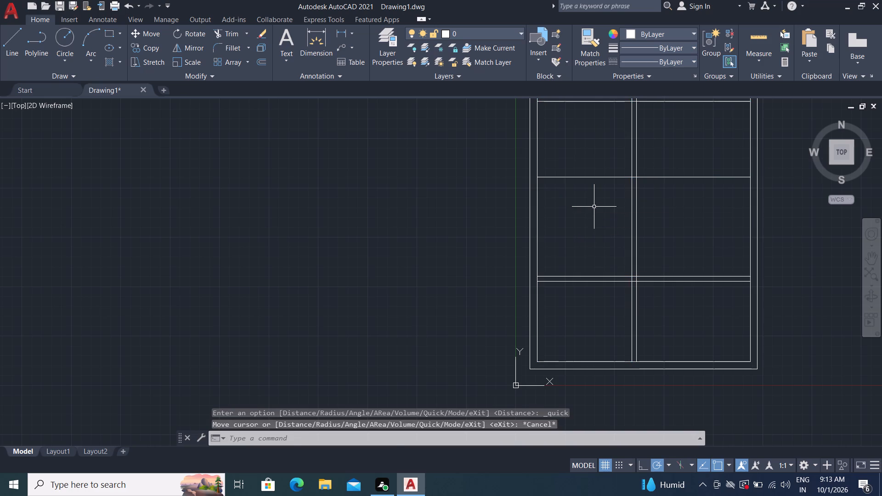
pyautogui.write('5"')
pyautogui.press('Return')
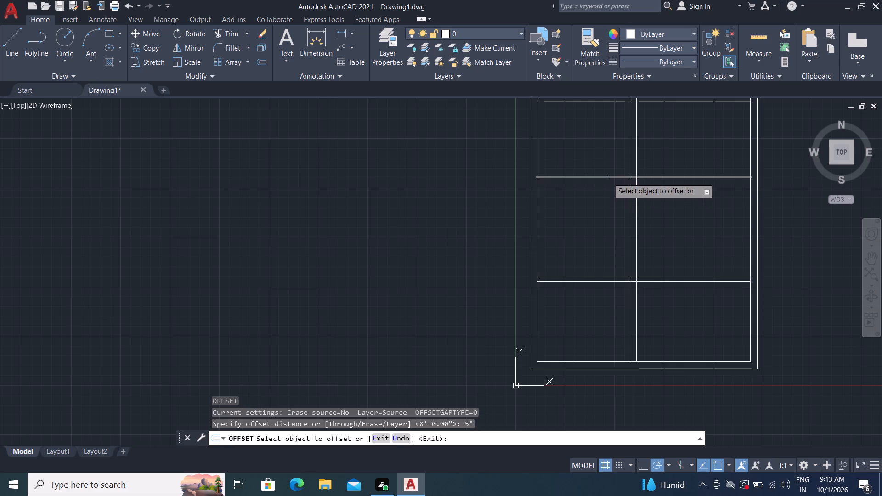
pyautogui.click(608, 178)
pyautogui.click(610, 201)
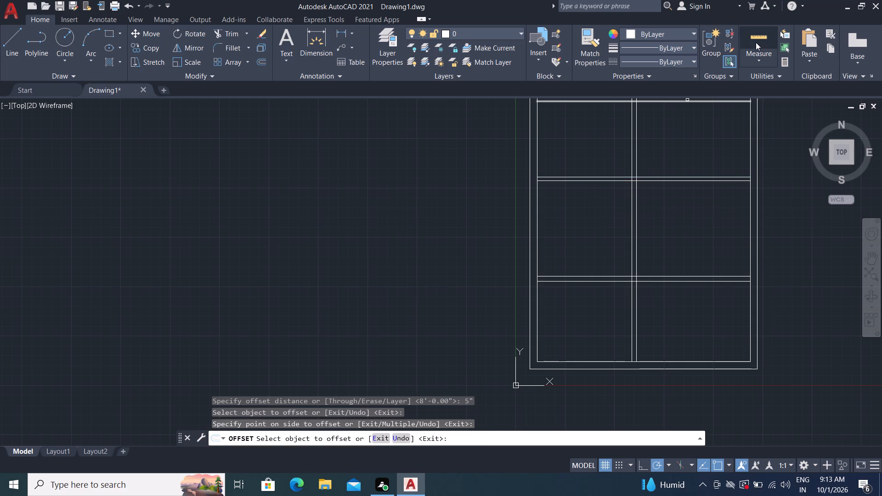
# Quick-measure the left-hand room between the middle and lower partitions again.
pyautogui.click(758, 40)
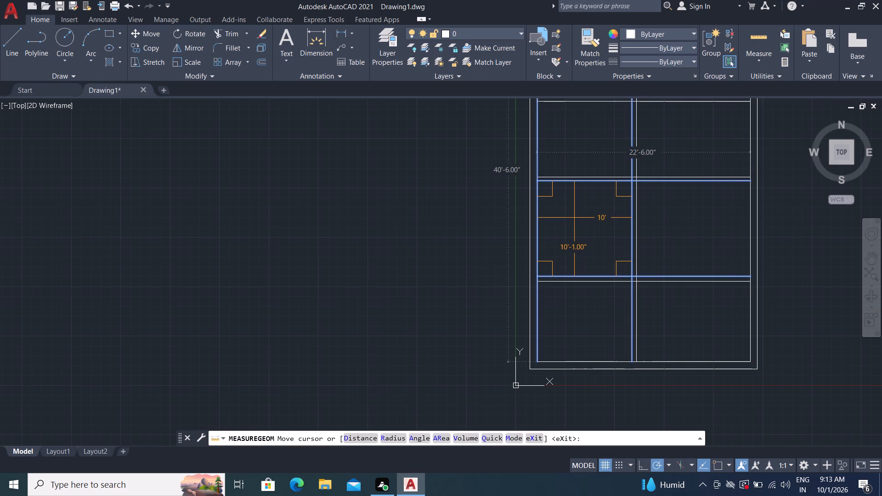
pyautogui.moveTo(574, 217); pyautogui.dragTo(595, 283, button='middle')
pyautogui.press('Escape')
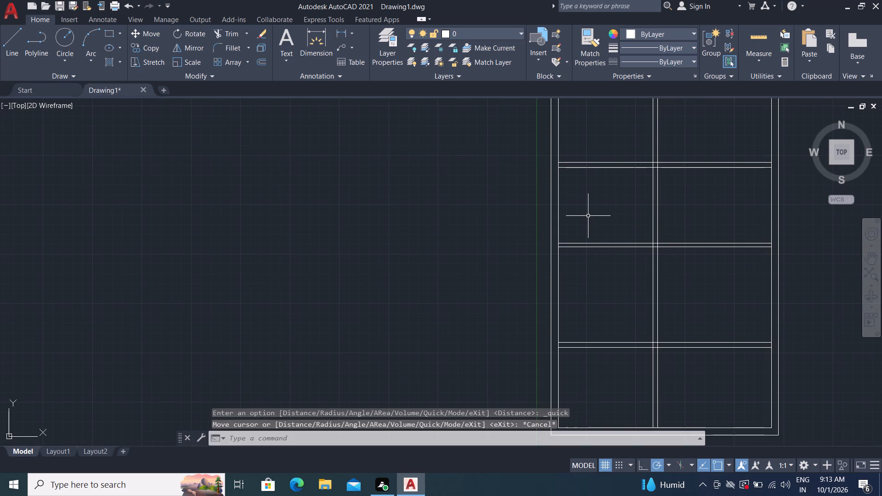
# Trim the left inner wall line between the faces of the upper and middle horizontal partitions.
pyautogui.write('tr')
pyautogui.press('space')
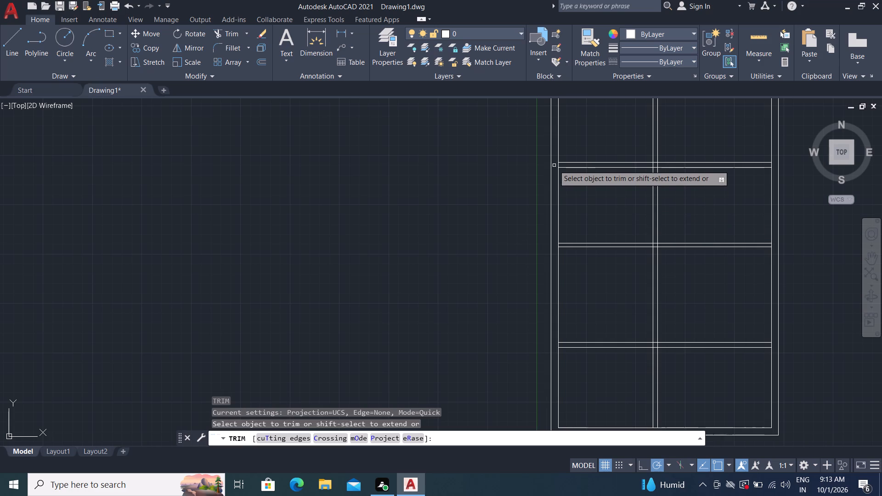
pyautogui.scroll(4, 567, 170)
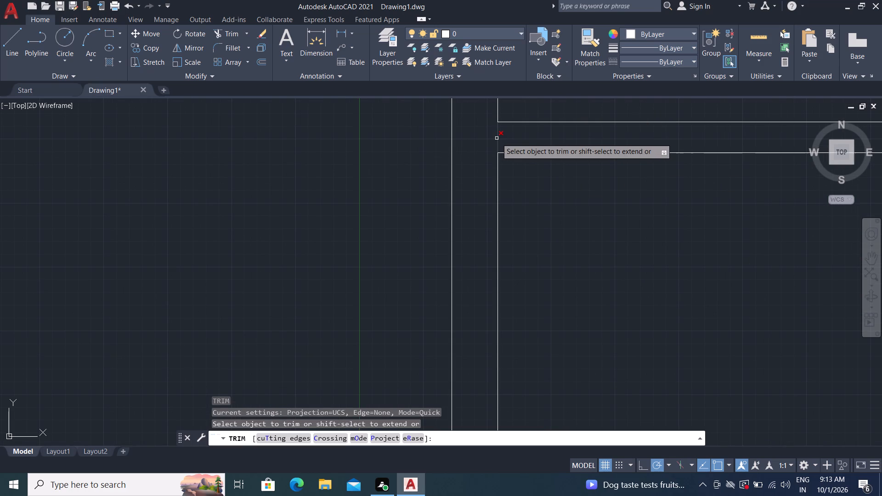
pyautogui.click(497, 138)
pyautogui.scroll(-3, 600, 213)
pyautogui.moveTo(607, 235); pyautogui.dragTo(605, 217, button='middle')
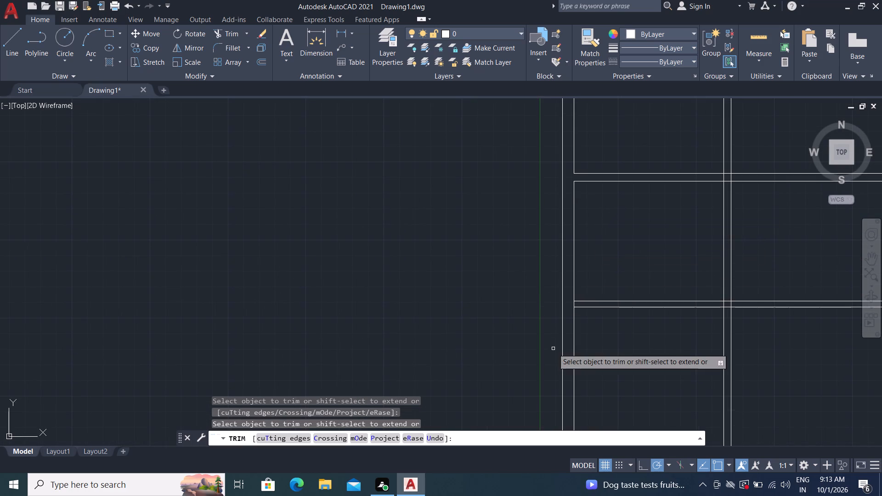
pyautogui.scroll(4, 593, 302)
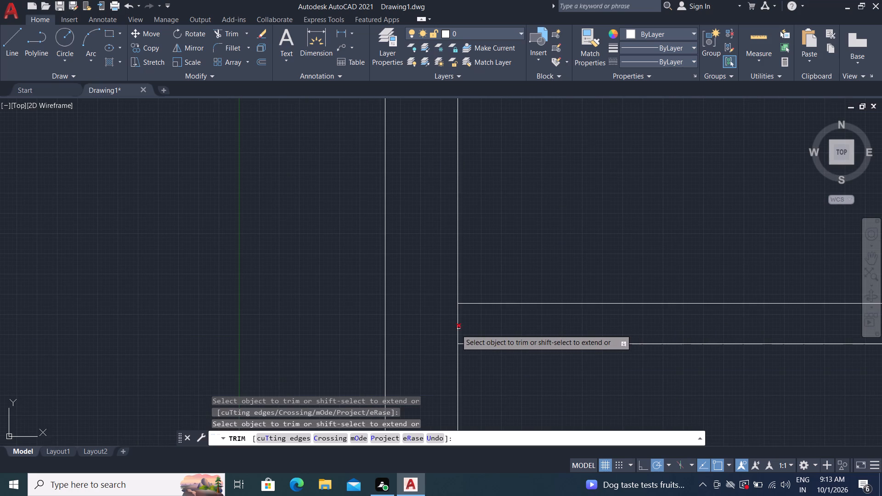
pyautogui.click(459, 327)
# Trim the right inner wall line between the two faces of the upper horizontal partition.
pyautogui.scroll(-2, 549, 248)
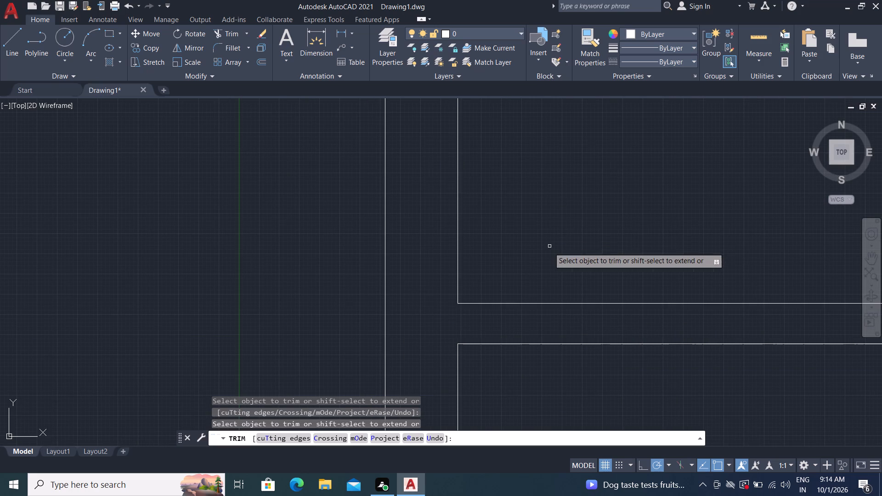
pyautogui.scroll(-3, 557, 234)
pyautogui.moveTo(602, 215); pyautogui.dragTo(479, 224, button='middle')
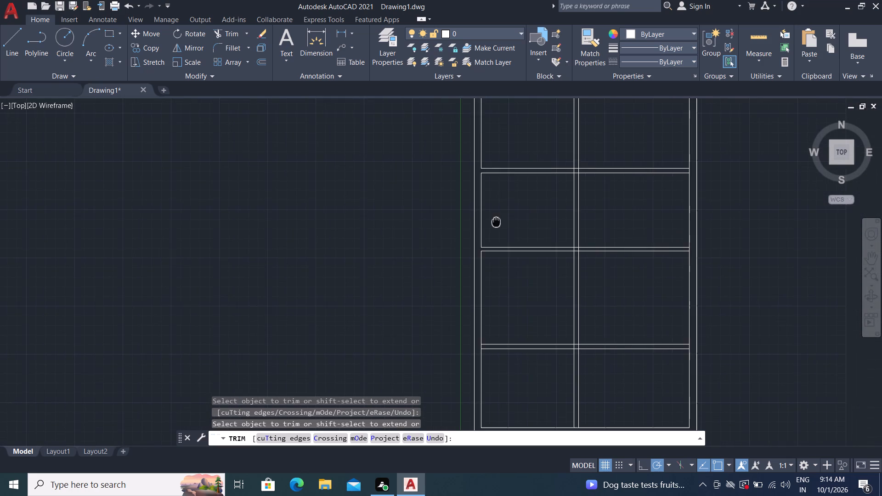
pyautogui.moveTo(479, 224); pyautogui.dragTo(455, 244, button='middle')
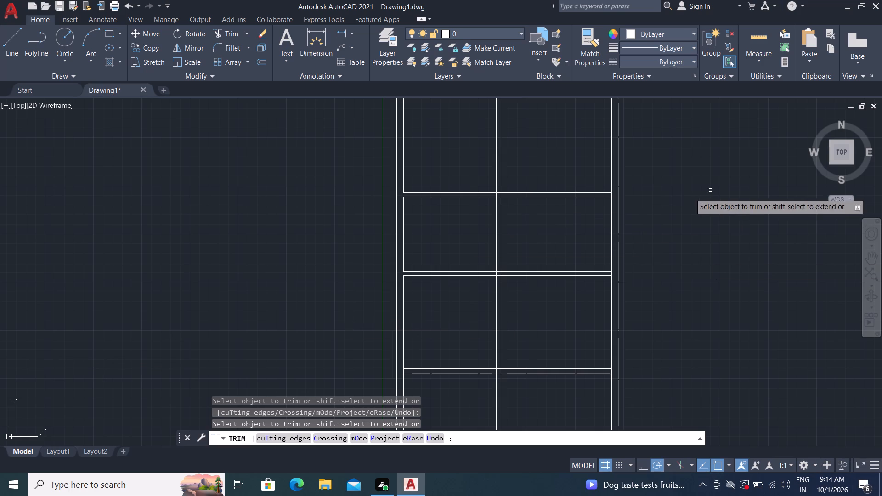
pyautogui.scroll(2, 596, 169)
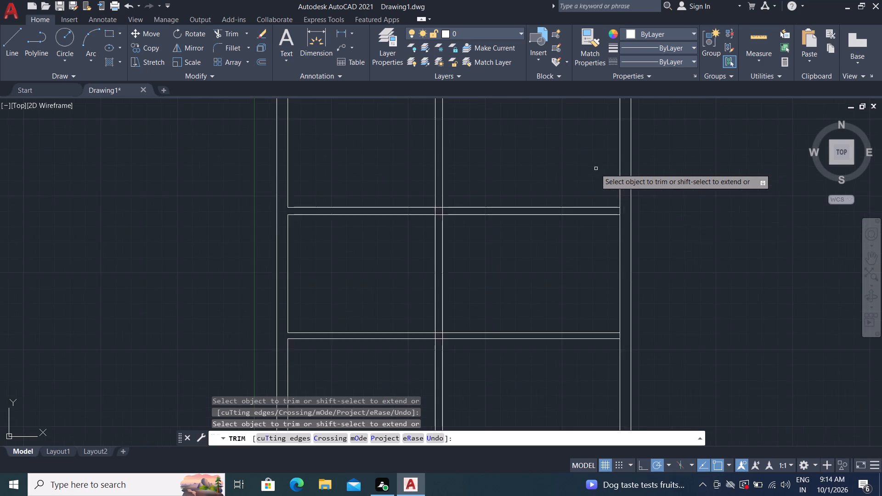
pyautogui.scroll(2, 627, 227)
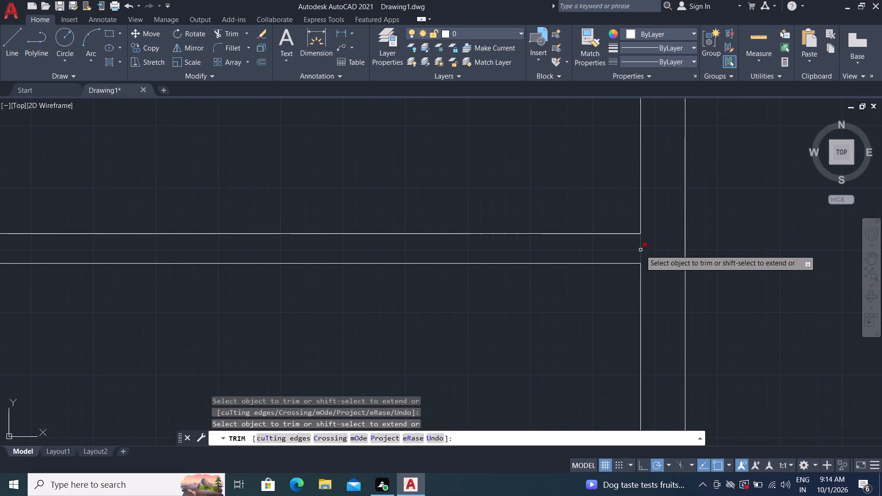
pyautogui.click(642, 249)
pyautogui.click(631, 248)
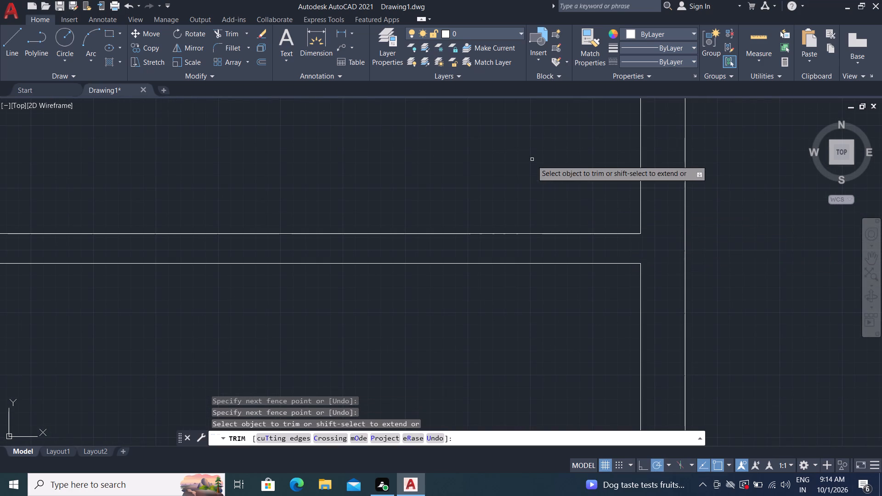
# Trim the right inner wall line between the faces of the middle and lower horizontal partitions.
pyautogui.scroll(-3, 532, 161)
pyautogui.scroll(3, 541, 311)
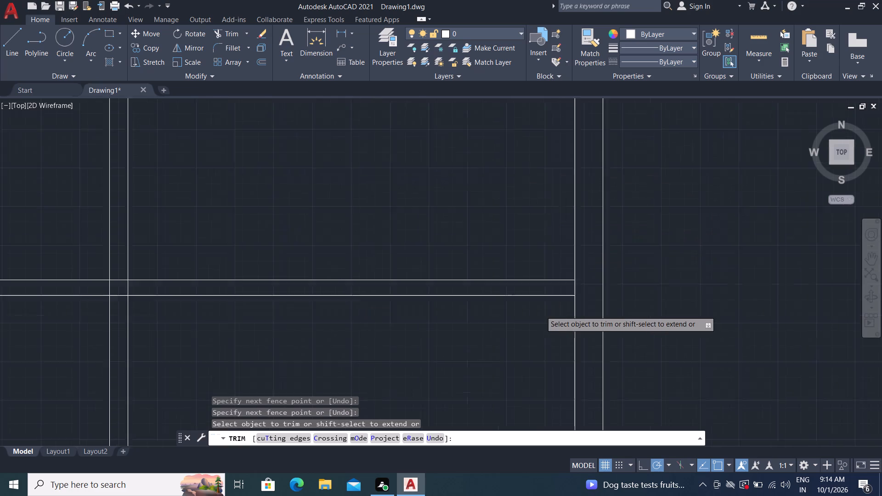
pyautogui.scroll(1, 541, 311)
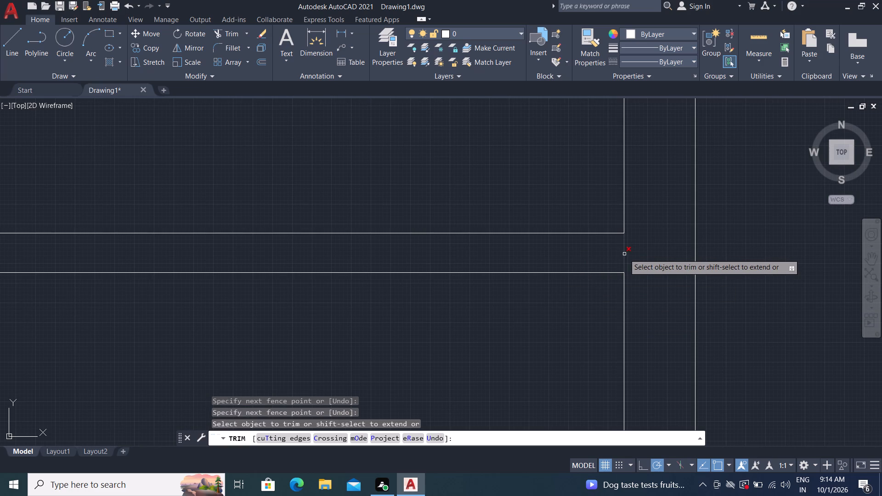
pyautogui.click(624, 254)
pyautogui.scroll(-1, 510, 168)
pyautogui.scroll(-3, 476, 118)
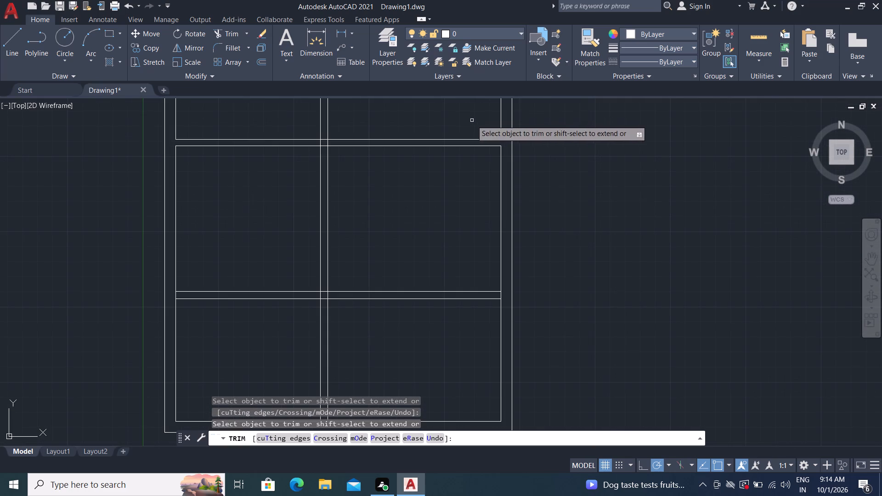
pyautogui.scroll(3, 492, 301)
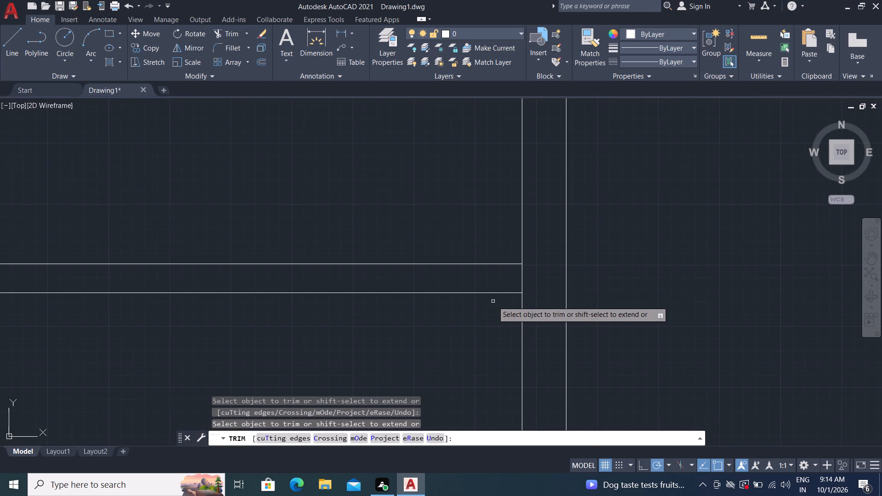
pyautogui.moveTo(513, 277); pyautogui.dragTo(535, 282)
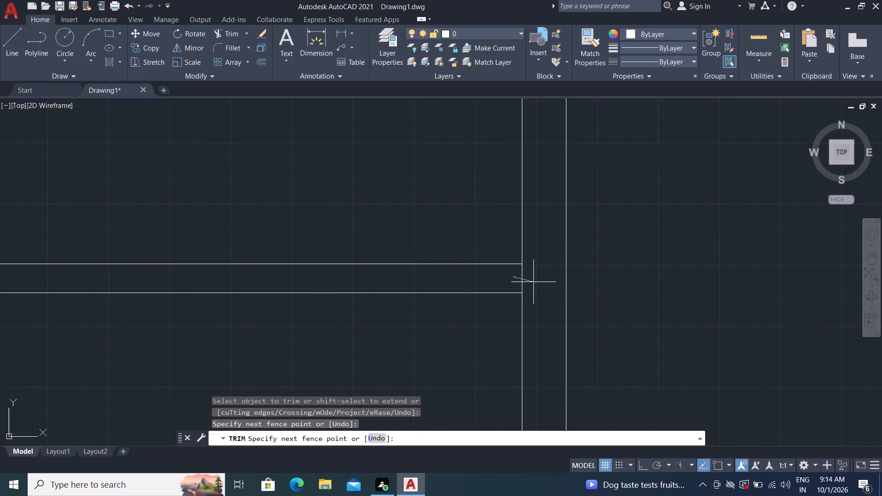
pyautogui.moveTo(535, 282); pyautogui.dragTo(538, 284)
# Trim the bottom inner wall line between the two faces of the vertical partition.
pyautogui.scroll(-4, 394, 201)
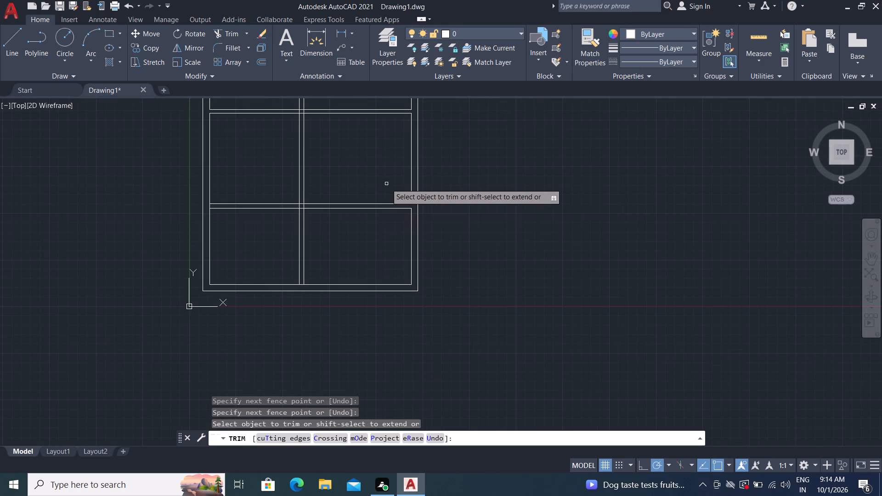
pyautogui.scroll(4, 304, 286)
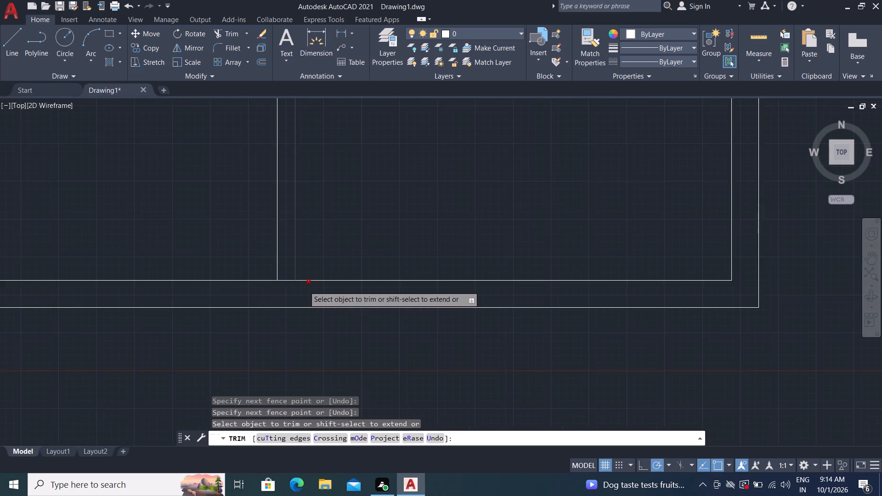
pyautogui.click(273, 277)
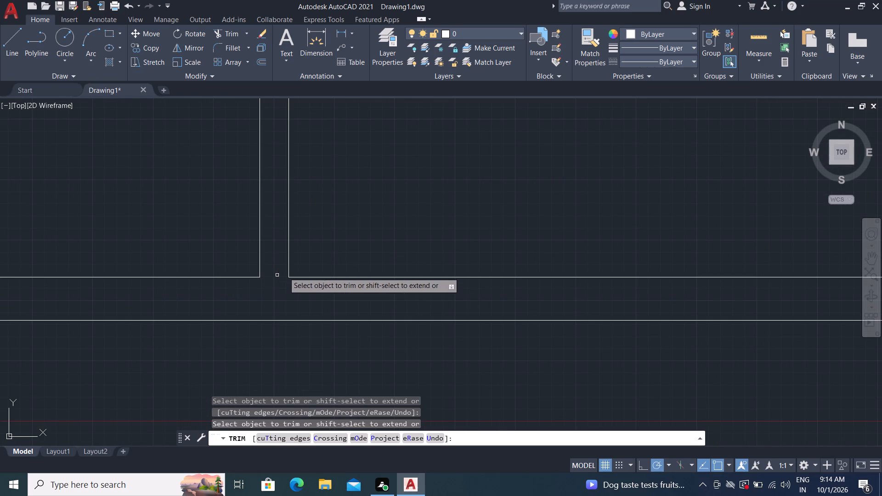
# Trim the left inner wall line between the two faces of the lower horizontal partition.
pyautogui.scroll(-4, 428, 172)
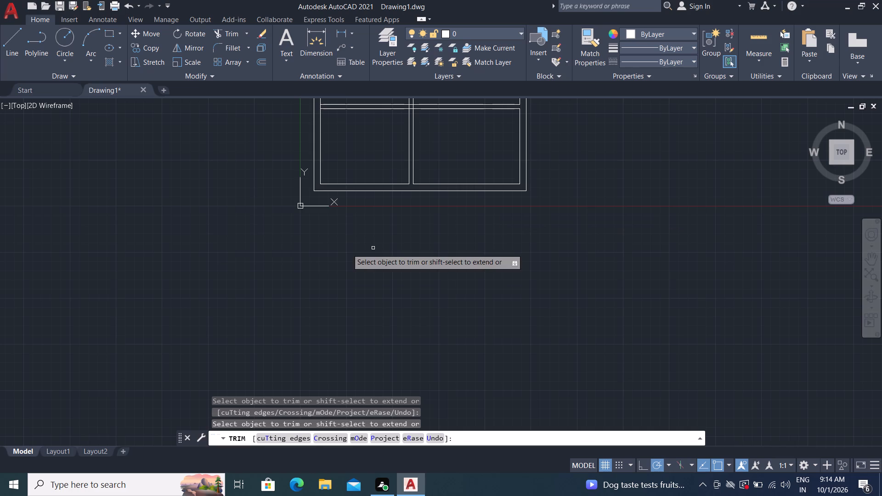
pyautogui.scroll(5, 320, 102)
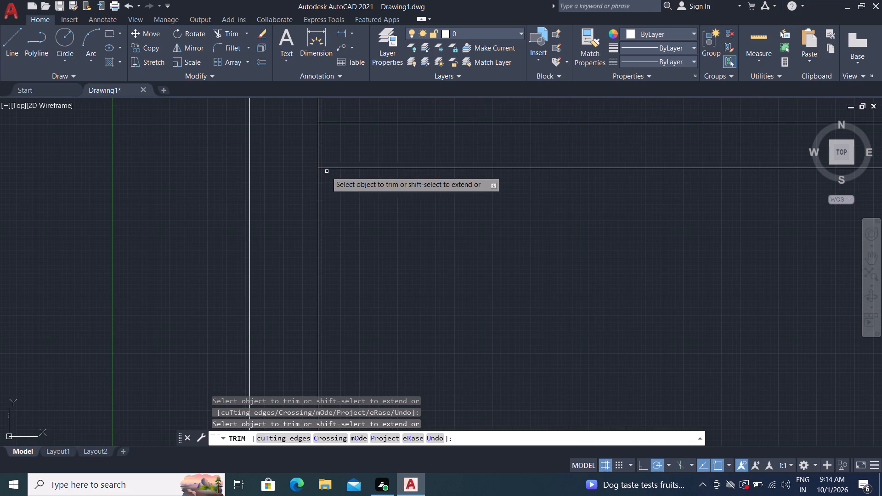
pyautogui.click(319, 151)
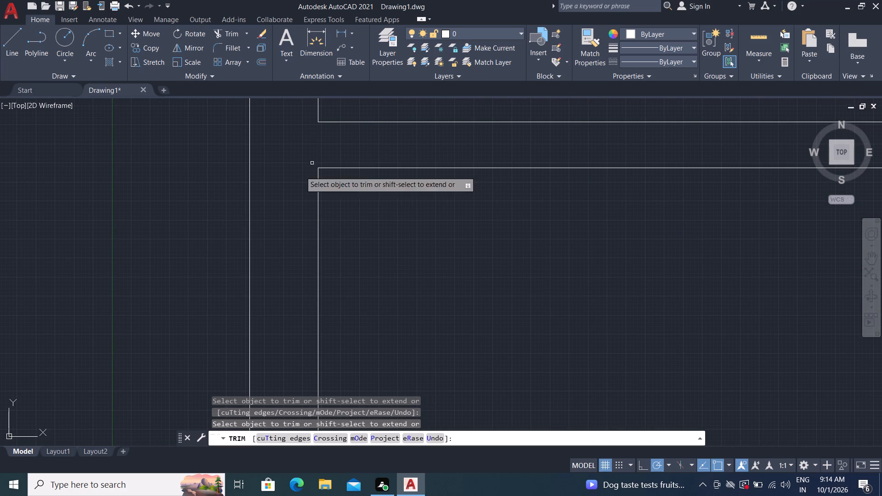
pyautogui.scroll(-1, 250, 207)
pyautogui.scroll(-5, 200, 219)
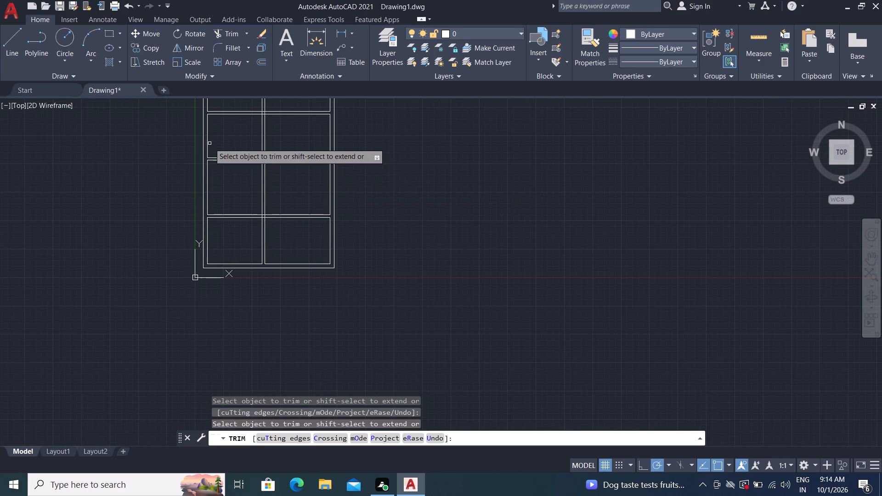
pyautogui.press('Escape')
# Offset the left inner wall line 6' to the right in the bay between the upper and middle horizontal partitions.
pyautogui.press('o')
pyautogui.press('space')
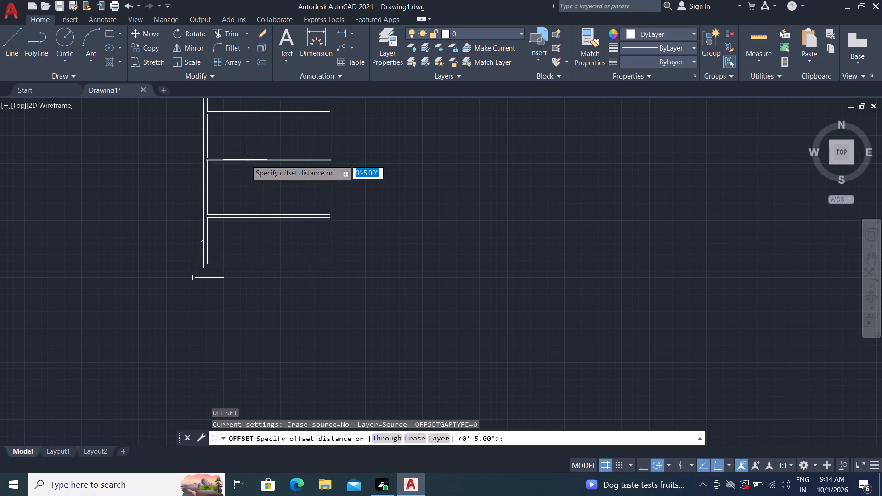
pyautogui.write("6'")
pyautogui.press('space')
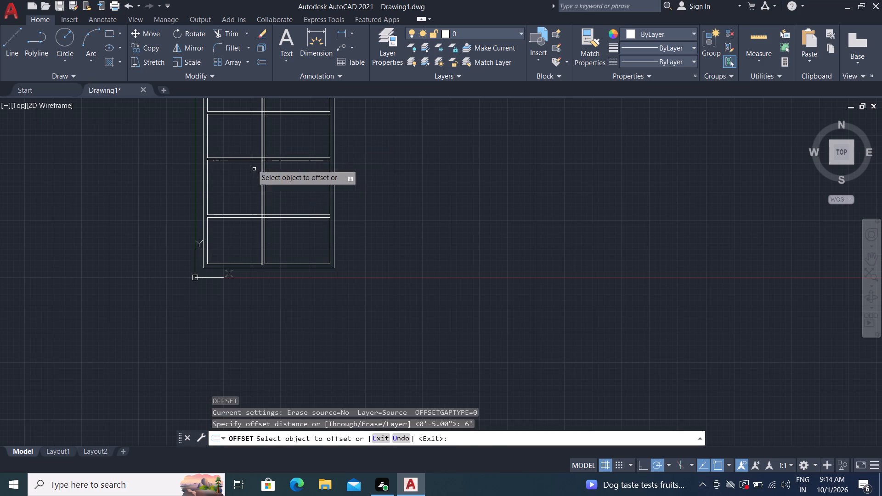
pyautogui.scroll(2, 220, 116)
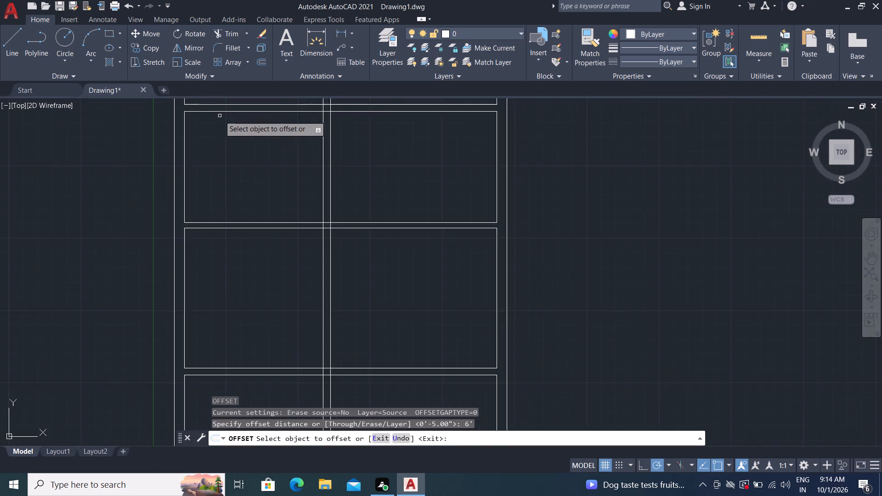
pyautogui.scroll(1, 220, 116)
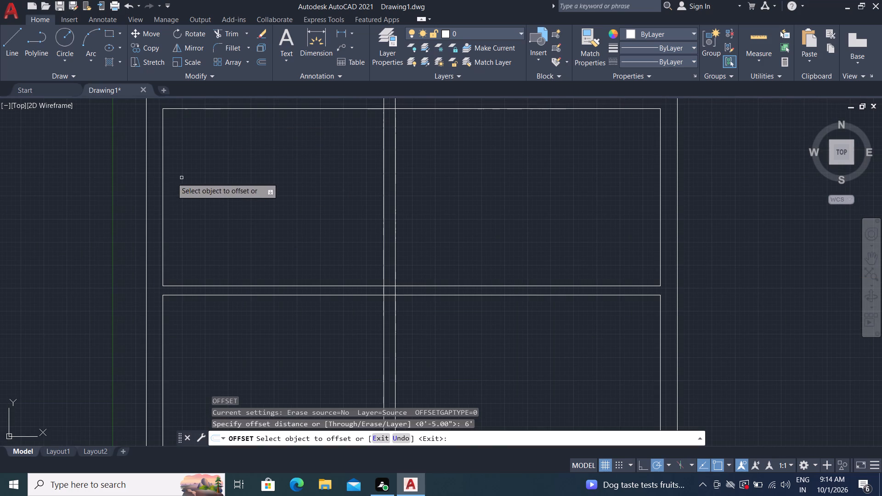
pyautogui.click(164, 182)
pyautogui.moveTo(354, 184); pyautogui.dragTo(348, 184)
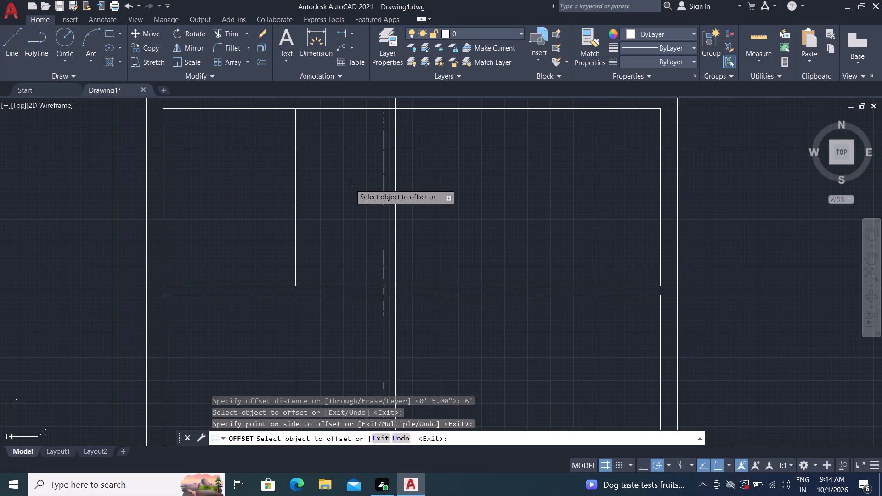
pyautogui.moveTo(348, 184); pyautogui.dragTo(345, 184)
pyautogui.press('Escape')
# Offset the new vertical line in that bay 6" to the right to form the partition's other face.
pyautogui.write('o')
pyautogui.press('space')
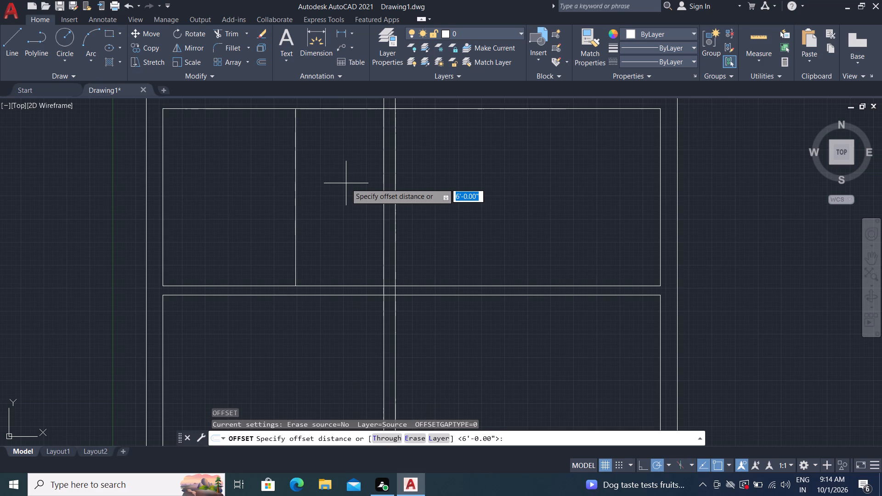
pyautogui.press('6')
pyautogui.hotkey('shift', '"')
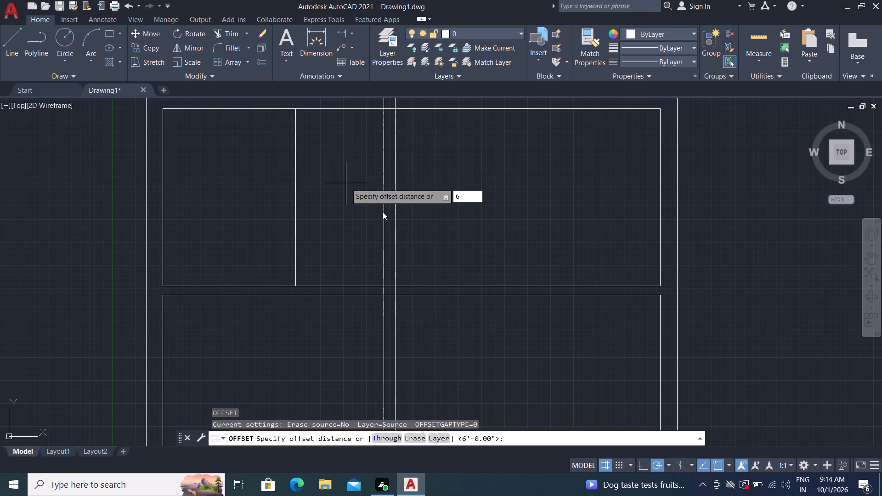
pyautogui.press('space')
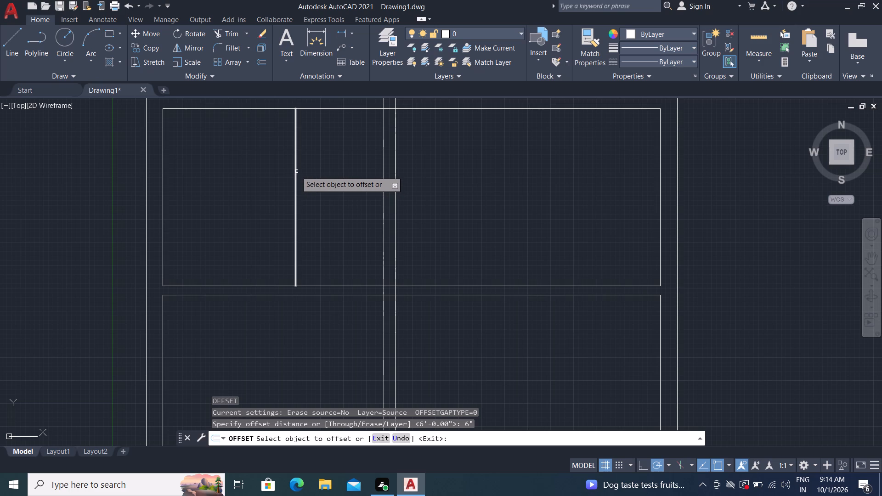
pyautogui.click(296, 171)
pyautogui.click(321, 171)
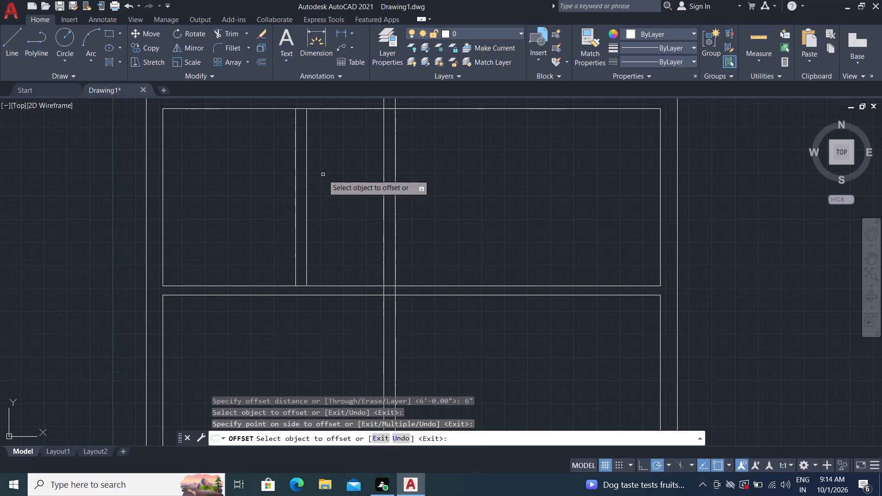
pyautogui.press('Escape')
# Trim both lines of the central vertical partition out of the bay between the upper and middle horizontal partitions.
pyautogui.press('t')
pyautogui.press('r')
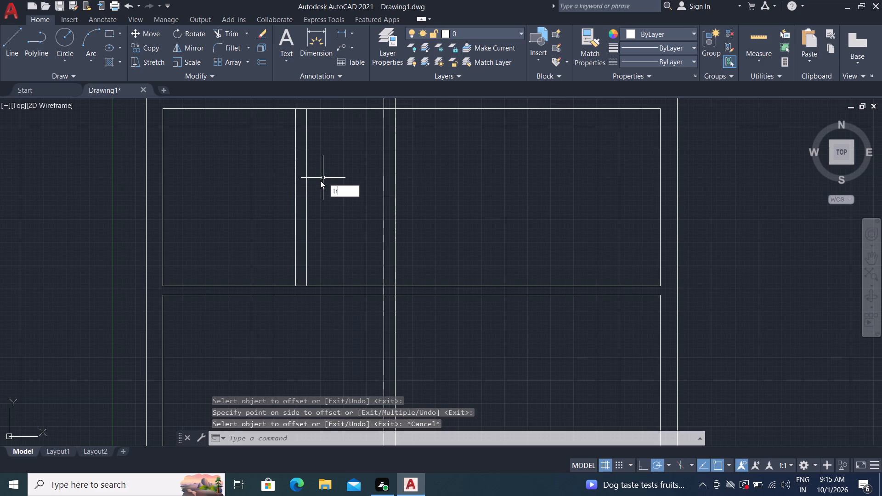
pyautogui.press('space')
pyautogui.moveTo(353, 193); pyautogui.dragTo(450, 216)
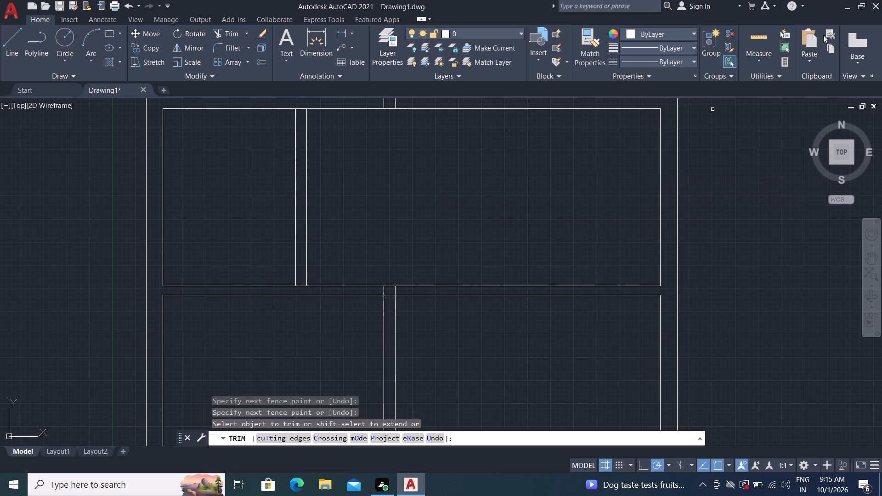
pyautogui.press('Escape')
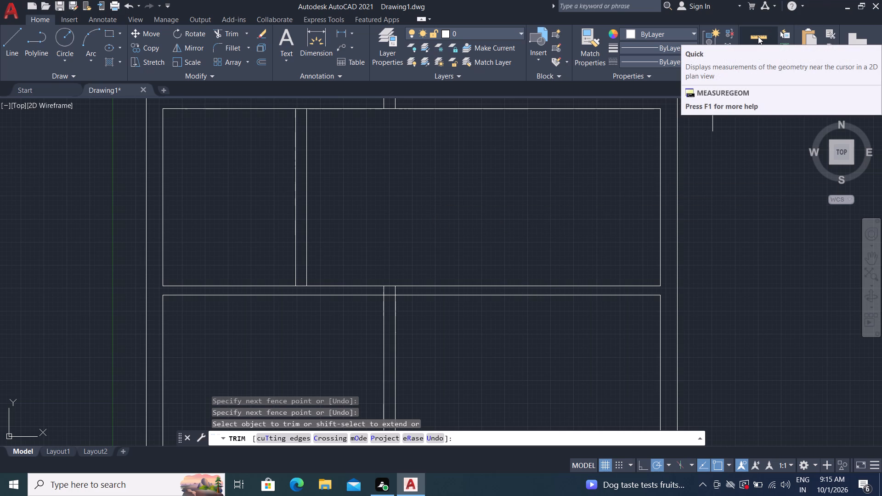
# Offset the right face of the bay's new vertical partition 8'1" to the right.
pyautogui.write('o')
pyautogui.press('space')
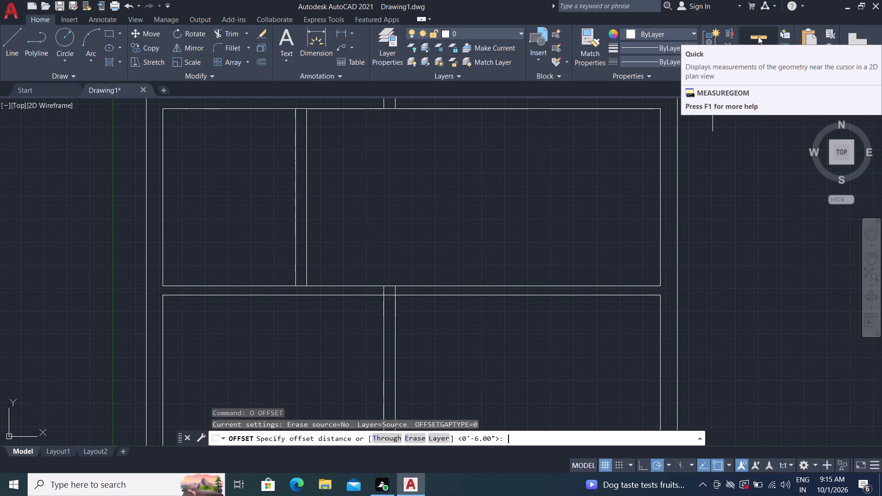
pyautogui.press('8')
pyautogui.press("'")
pyautogui.write('1"')
pyautogui.press('space')
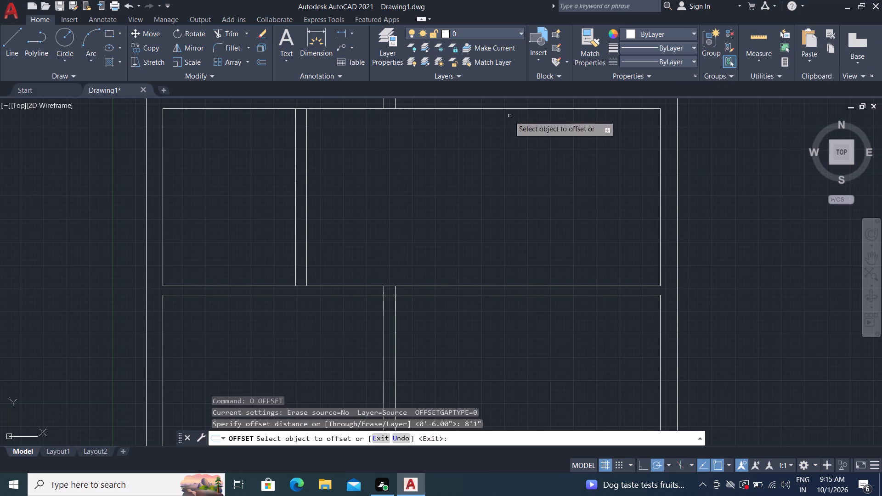
pyautogui.click(306, 147)
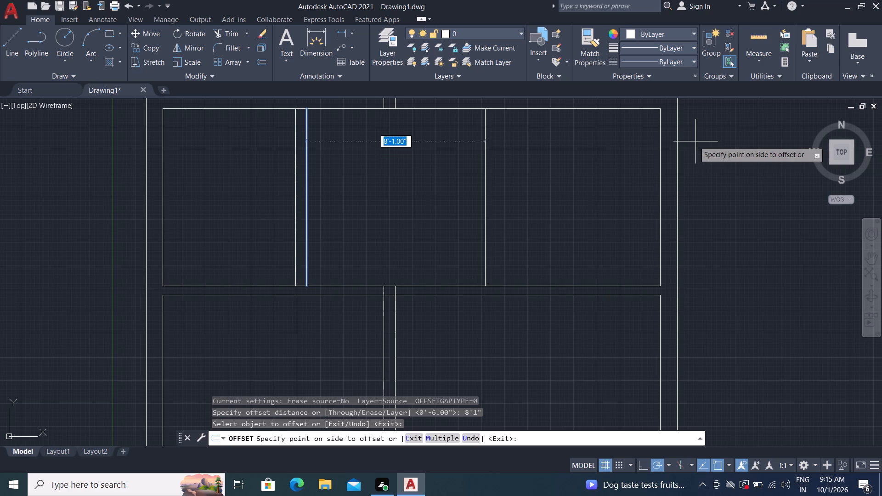
pyautogui.click(612, 155)
pyautogui.press('Escape')
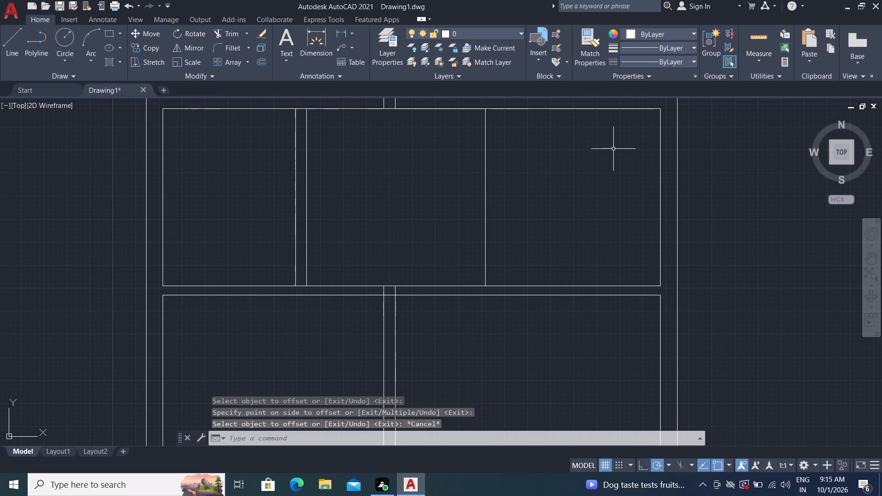
# Offset the right inner wall line of the same bay 7'5" to the left to form the second partition's other face.
pyautogui.press('o')
pyautogui.press('space')
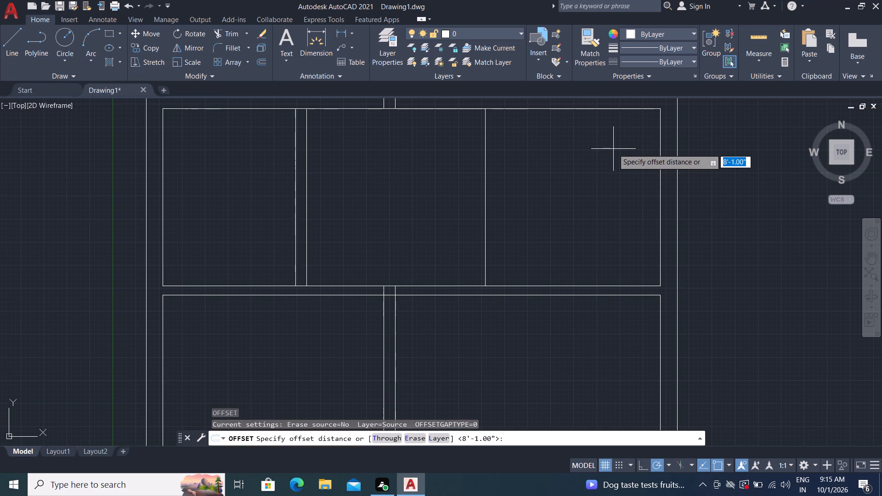
pyautogui.write('7\'5"')
pyautogui.press('Return')
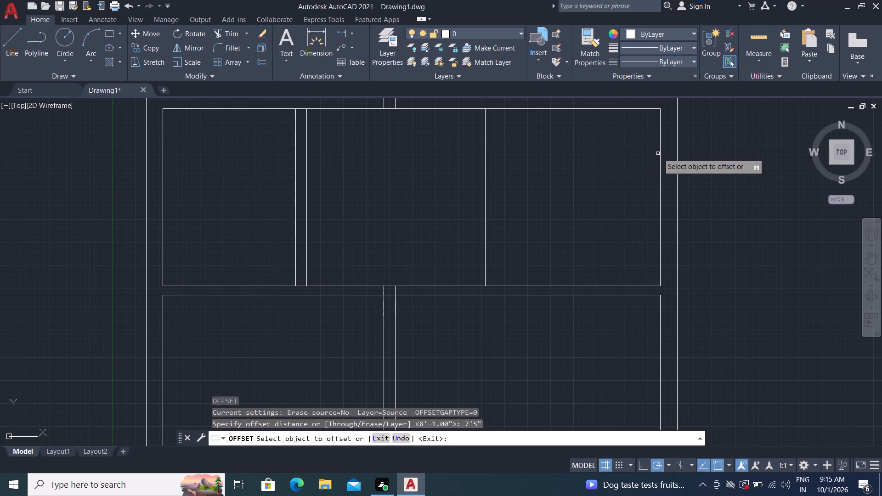
pyautogui.click(658, 153)
pyautogui.click(661, 155)
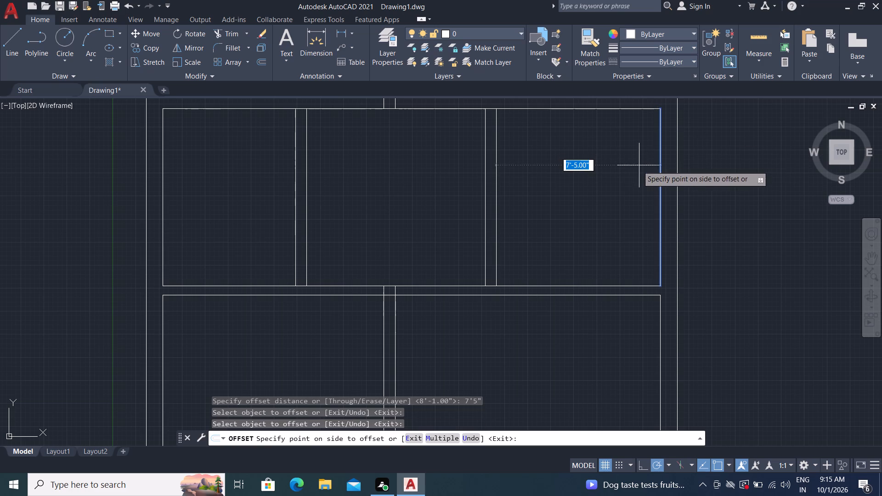
pyautogui.click(517, 177)
pyautogui.press('Escape')
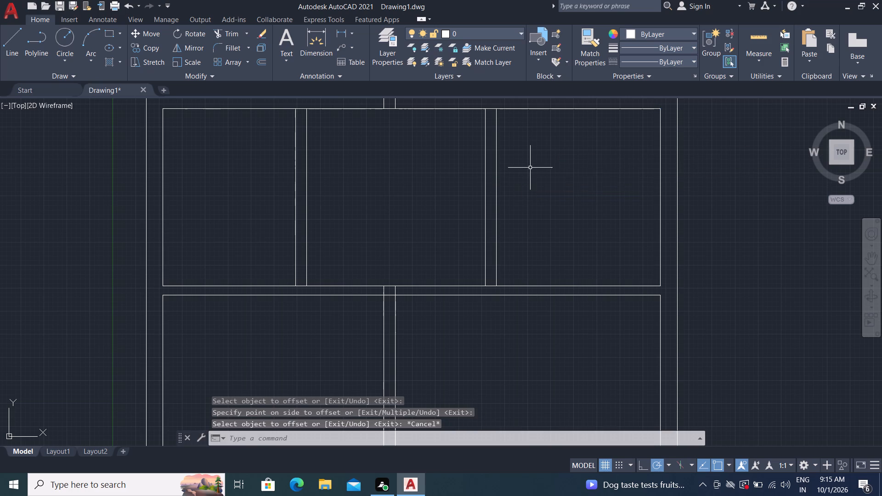
# Offset the upper line of the bay between the upper and middle horizontal partitions 3'10" downward.
pyautogui.press('o')
pyautogui.press('space')
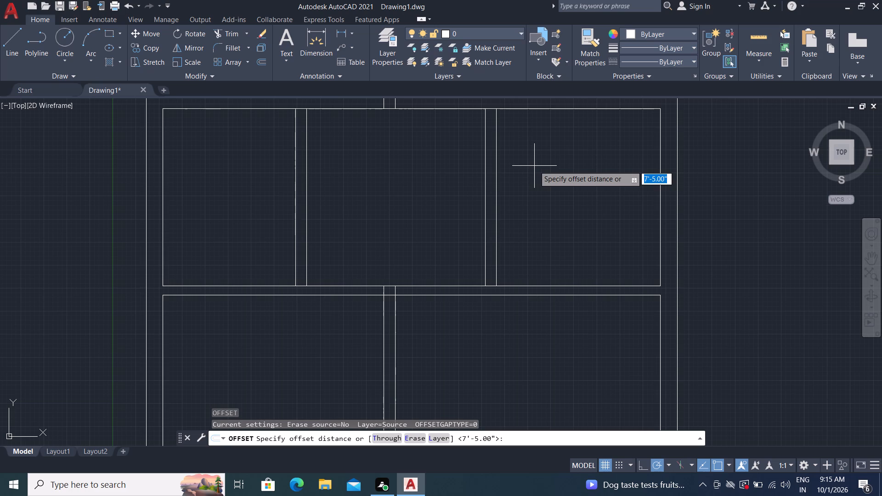
pyautogui.press('3')
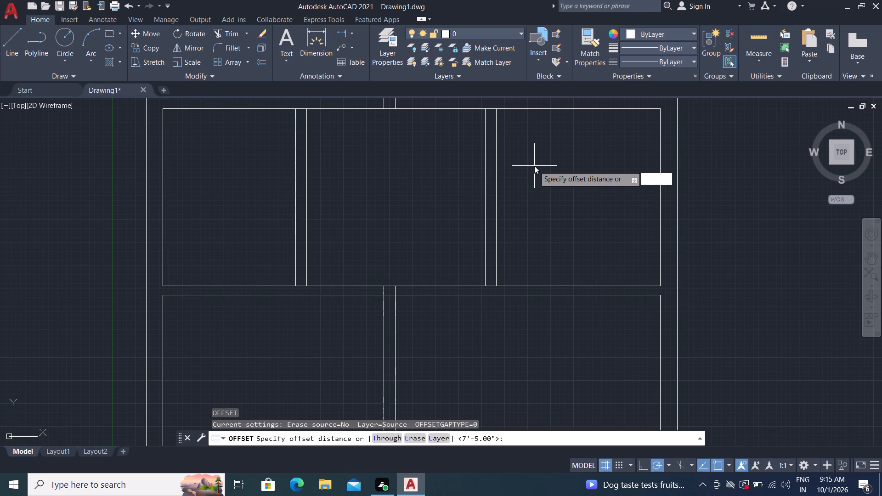
pyautogui.press("'")
pyautogui.press('1')
pyautogui.press('0')
pyautogui.hotkey('shift', '"')
pyautogui.press('Return')
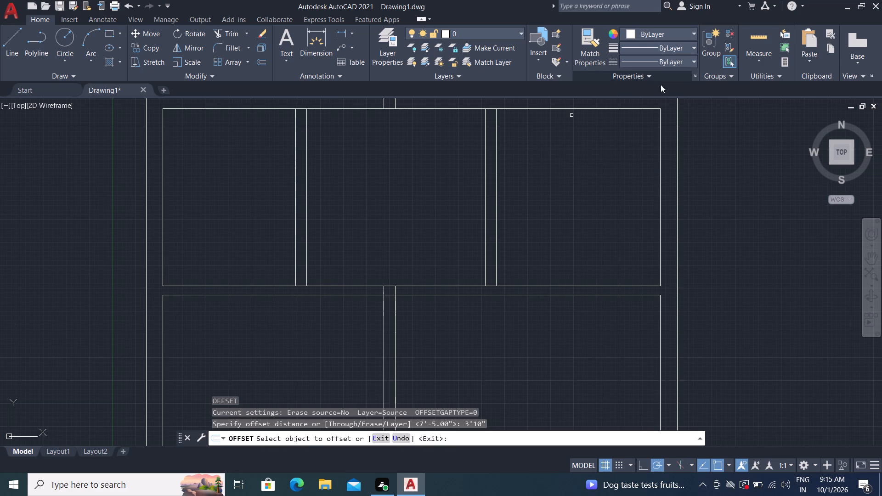
pyautogui.click(642, 109)
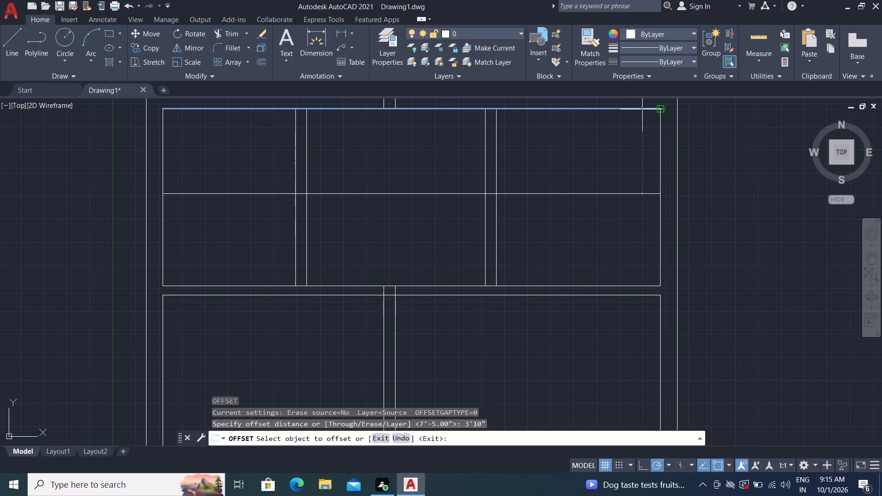
pyautogui.click(639, 203)
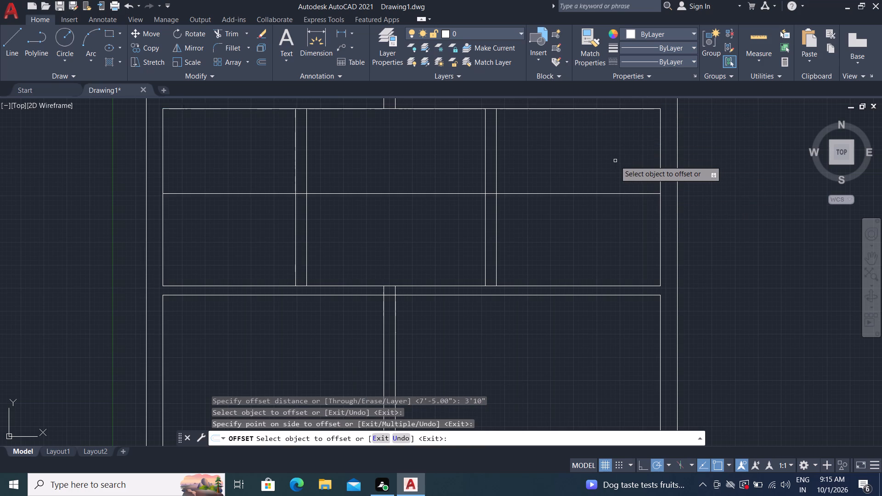
pyautogui.press('Escape')
# Trim the new horizontal line out of the bay's left and centre rooms and both vertical partitions, keeping only its right-room segment.
pyautogui.press('t')
pyautogui.press('r')
pyautogui.press('space')
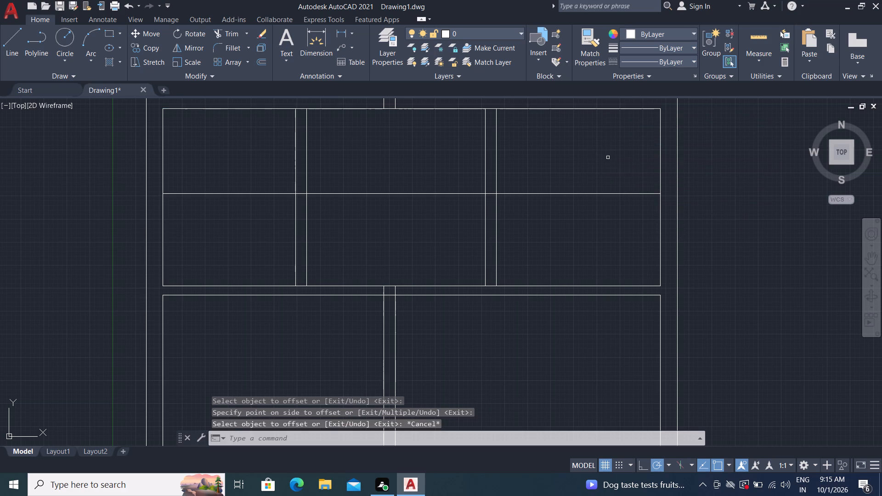
pyautogui.click(399, 195)
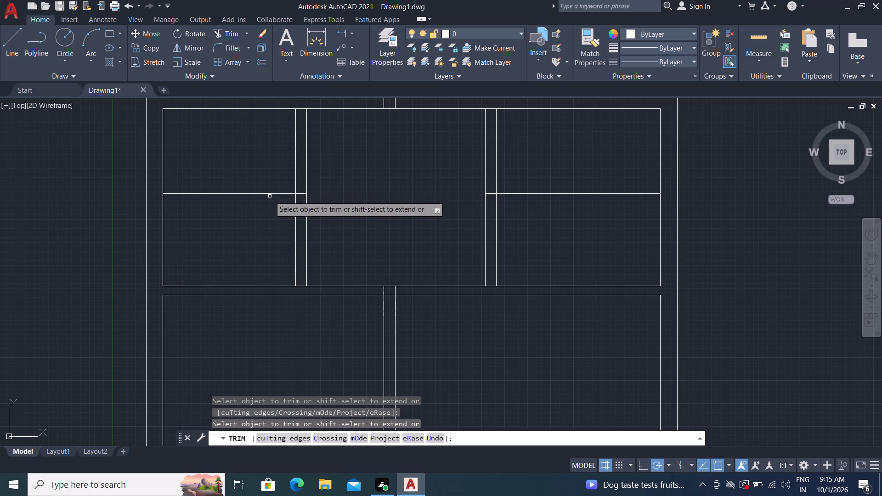
pyautogui.moveTo(249, 166); pyautogui.dragTo(264, 205)
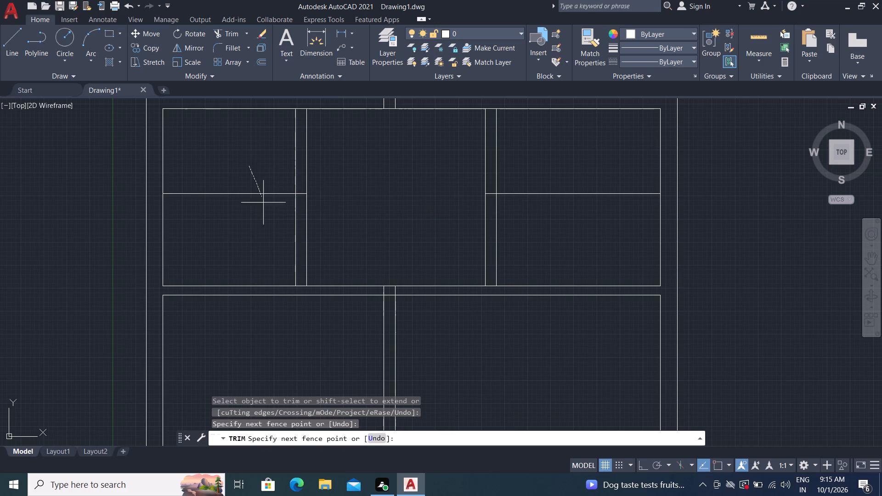
pyautogui.moveTo(264, 205); pyautogui.dragTo(268, 214)
pyautogui.scroll(2, 283, 188)
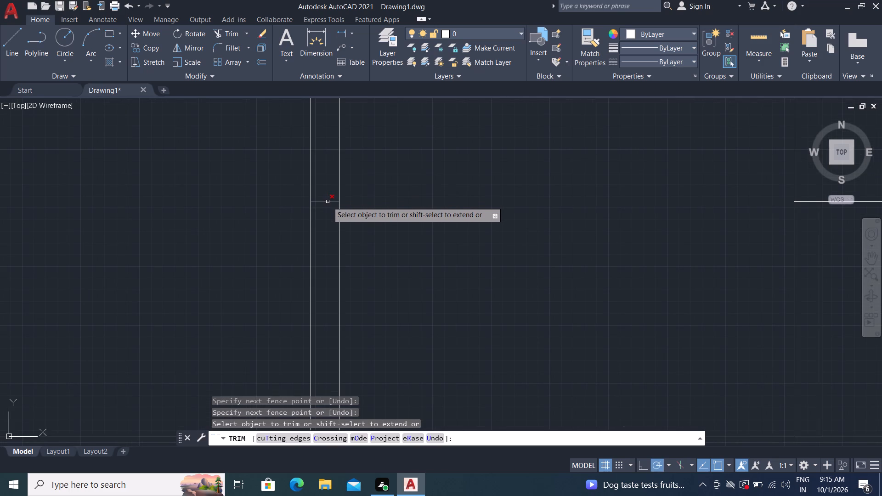
pyautogui.click(329, 202)
pyautogui.scroll(-2, 395, 144)
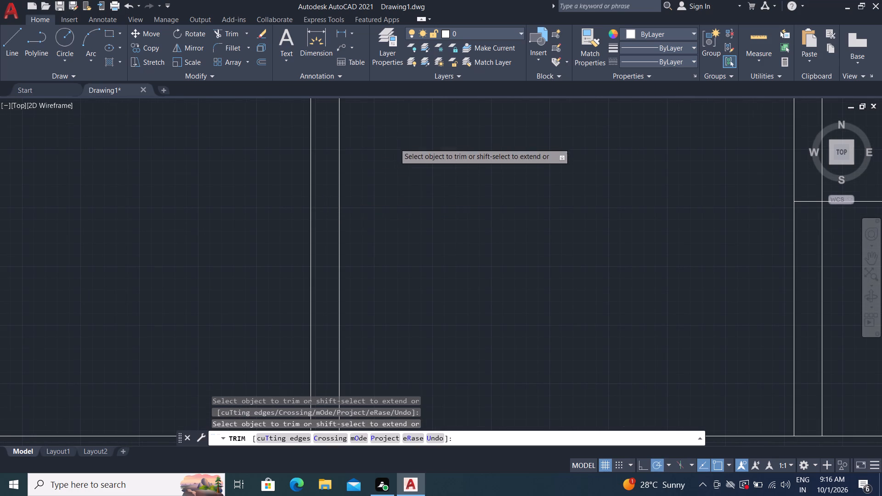
pyautogui.scroll(3, 553, 169)
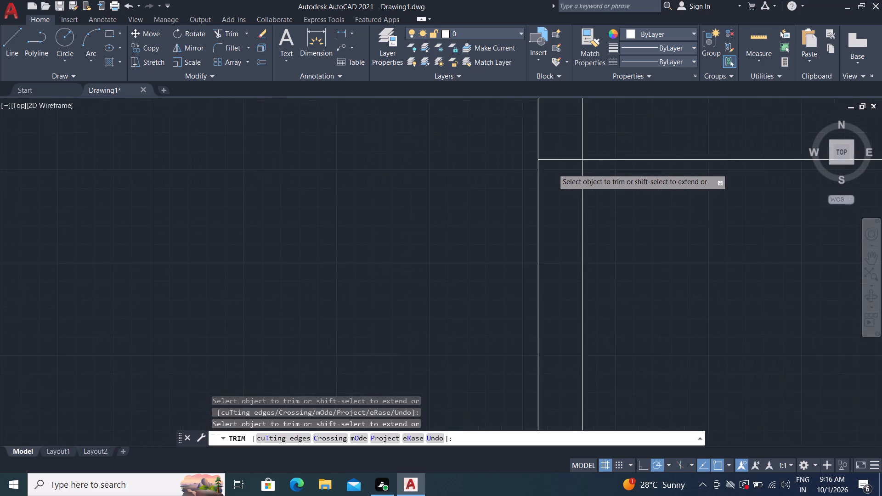
pyautogui.scroll(2, 553, 169)
pyautogui.click(545, 146)
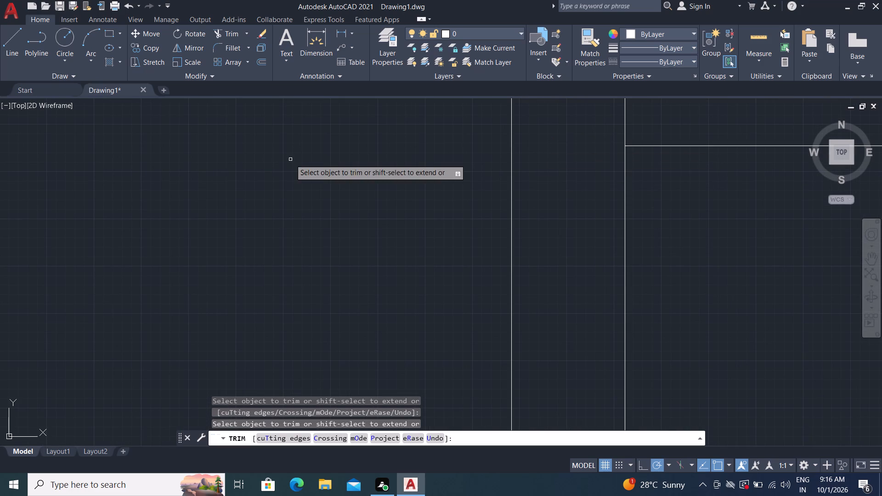
pyautogui.scroll(-5, 270, 171)
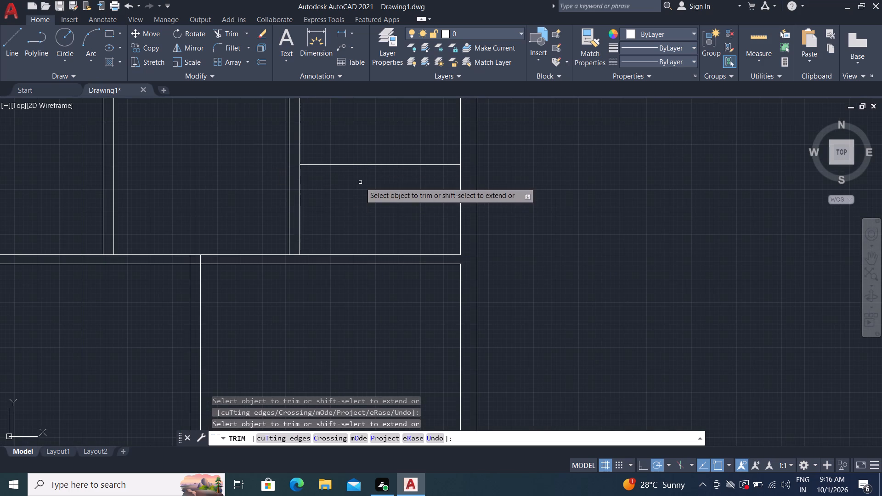
pyautogui.press('Escape')
# Offset the remaining horizontal line in the bay's right room 6" downward to form the partition's other face.
pyautogui.press('o')
pyautogui.press('space')
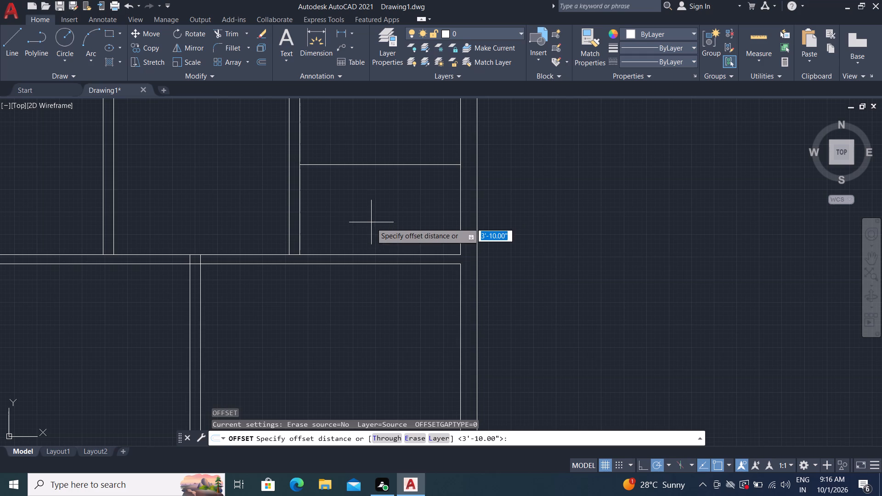
pyautogui.press('6')
pyautogui.hotkey('shift', '"')
pyautogui.press('Return')
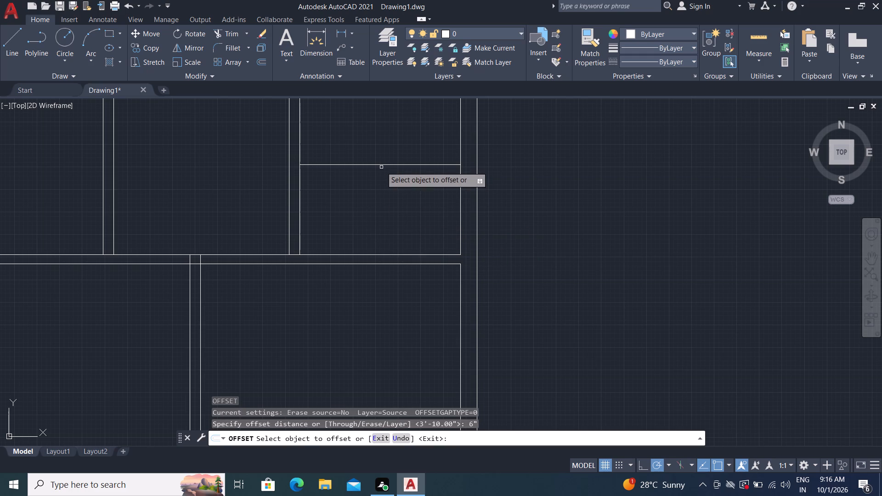
pyautogui.scroll(-3, 499, 192)
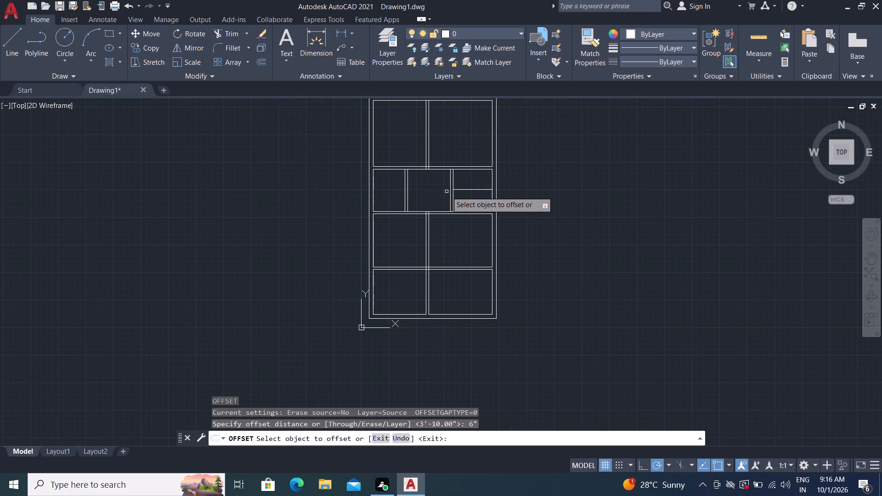
pyautogui.scroll(5, 467, 197)
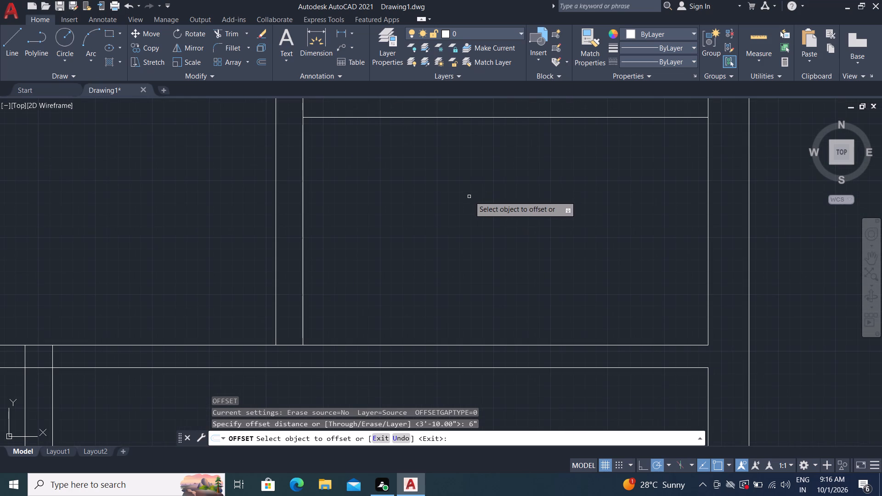
pyautogui.moveTo(476, 122); pyautogui.dragTo(479, 130)
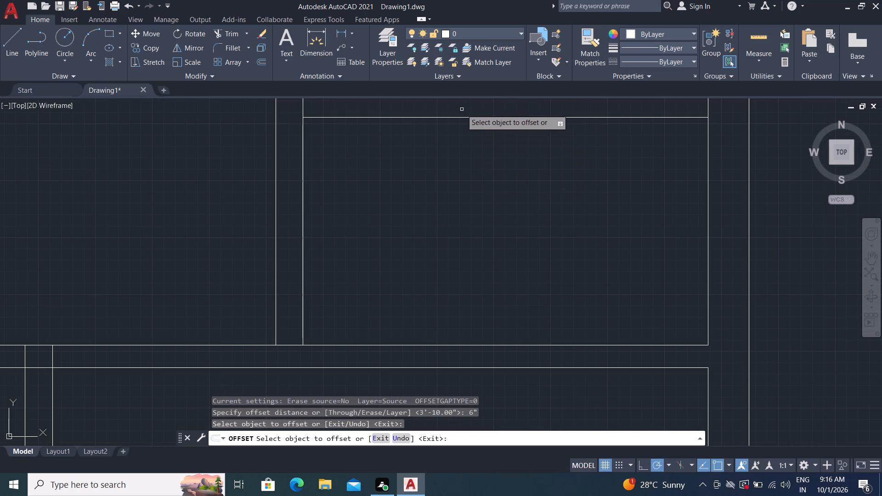
pyautogui.click(471, 119)
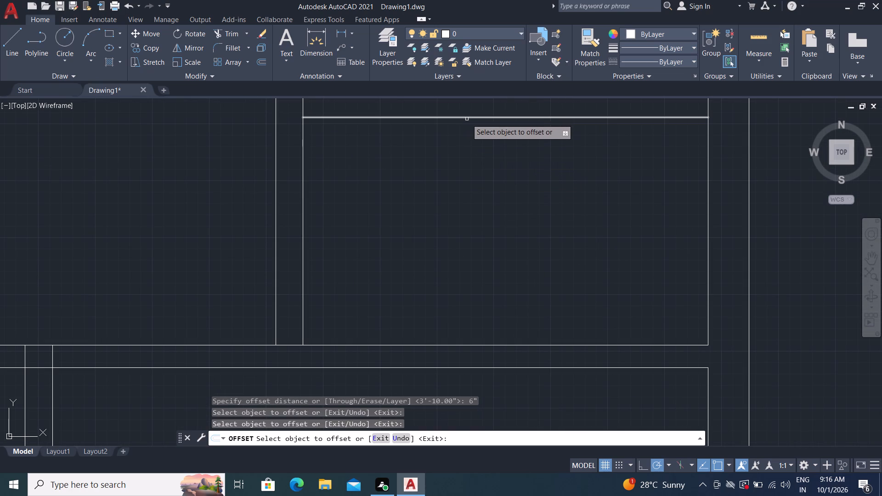
pyautogui.click(467, 119)
pyautogui.click(476, 176)
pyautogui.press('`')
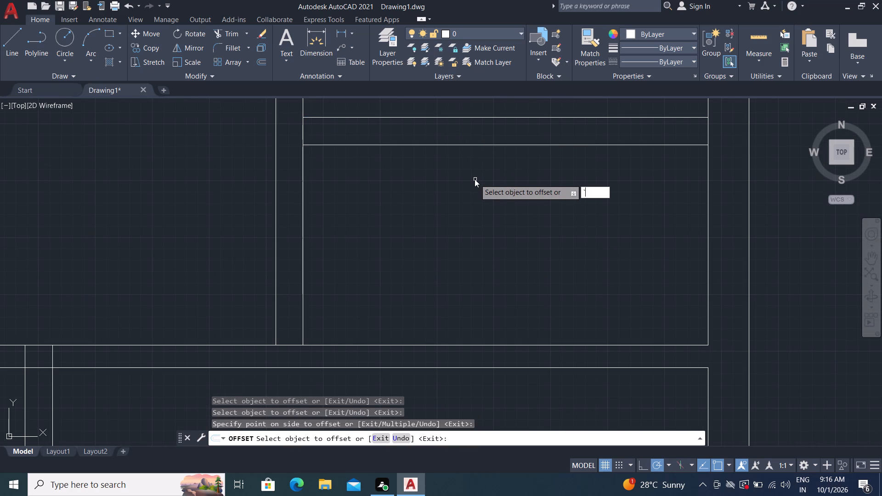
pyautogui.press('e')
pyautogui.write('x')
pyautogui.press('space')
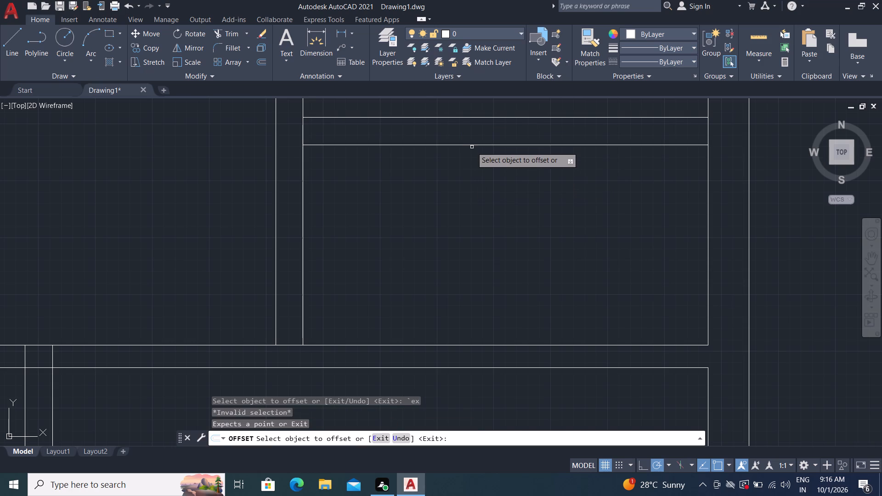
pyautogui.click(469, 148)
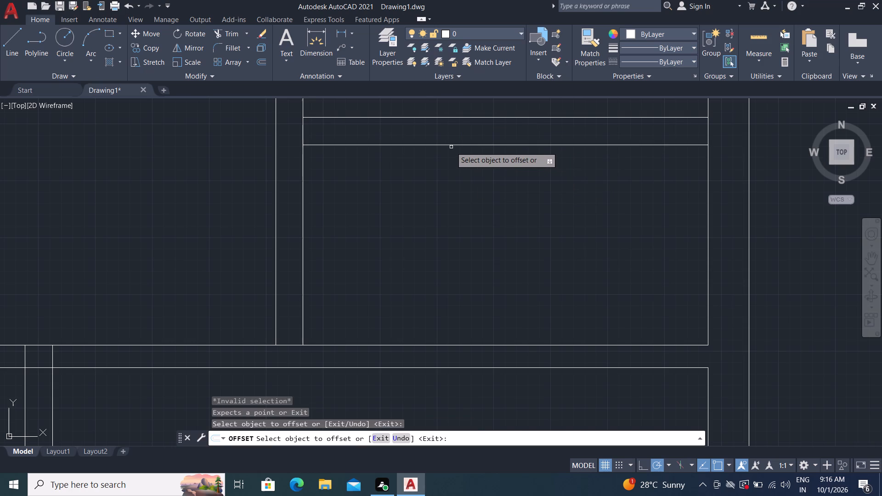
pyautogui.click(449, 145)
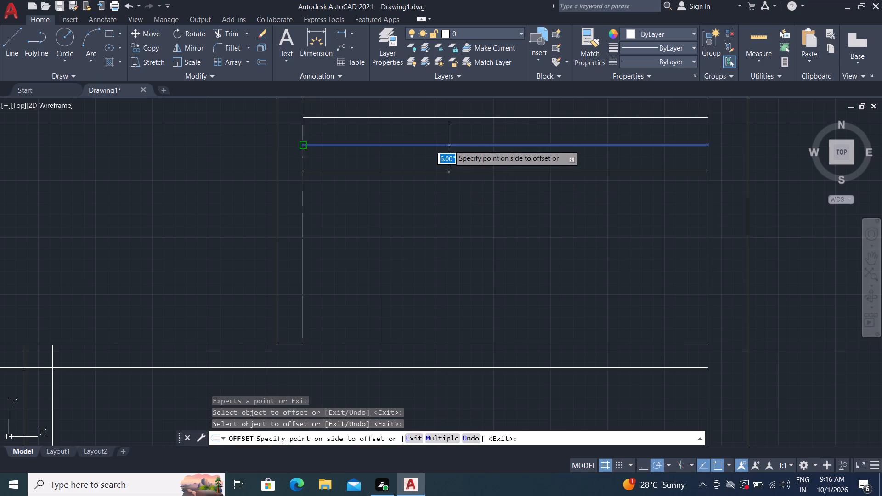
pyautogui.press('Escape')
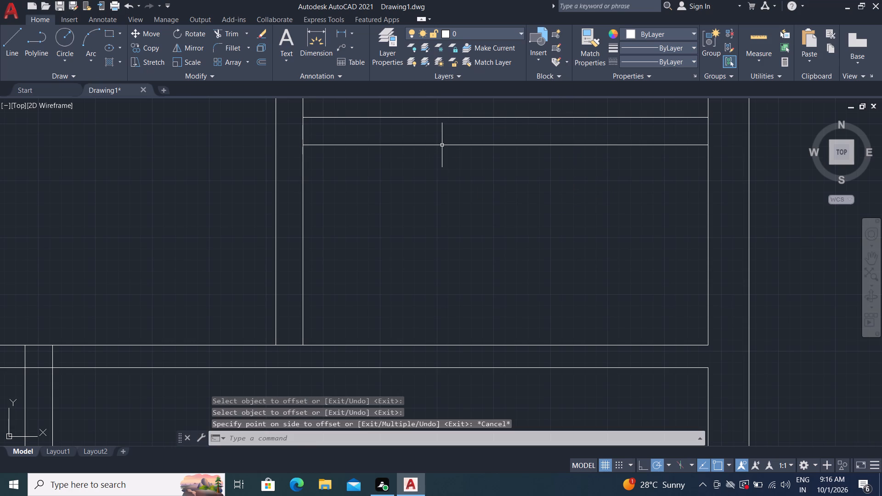
# Extend the lower face of the short horizontal partition leftward to the left face of the adjoining vertical partition.
pyautogui.write('ex')
pyautogui.press('space')
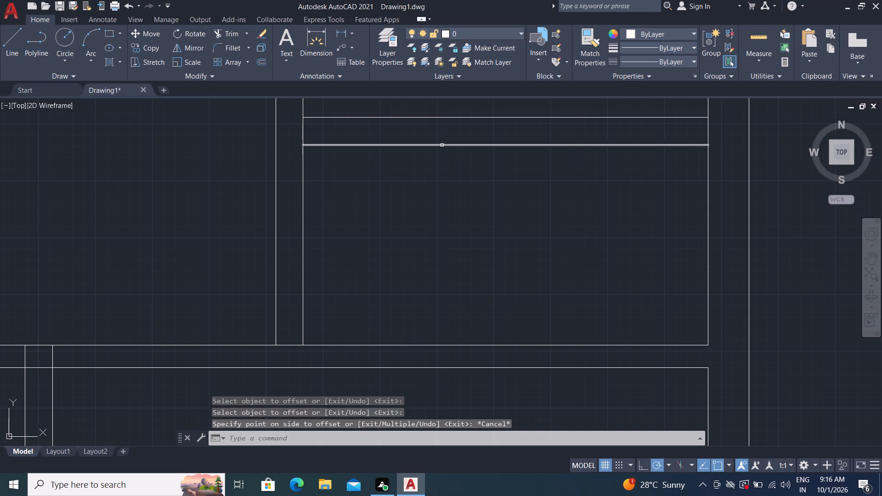
pyautogui.click(453, 146)
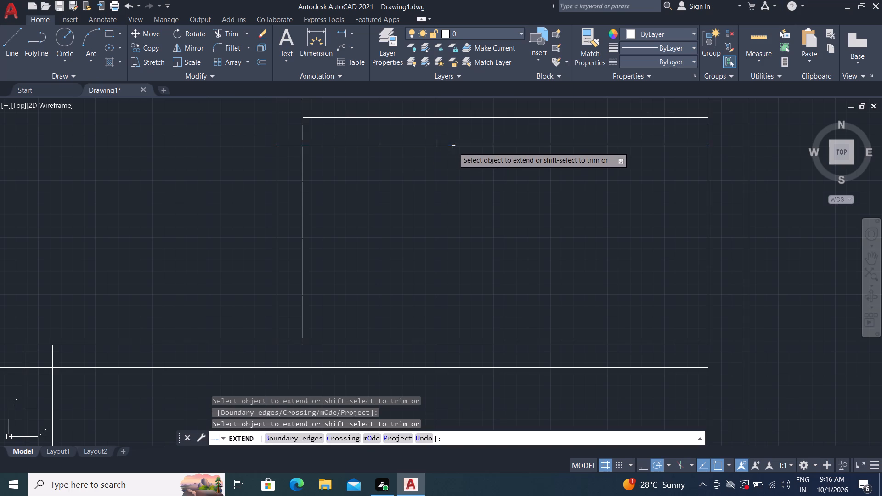
pyautogui.press('Escape')
# Trim away the right vertical partition below the short horizontal one, and the middle horizontal partition's lines right of the central vertical partition.
pyautogui.press('t')
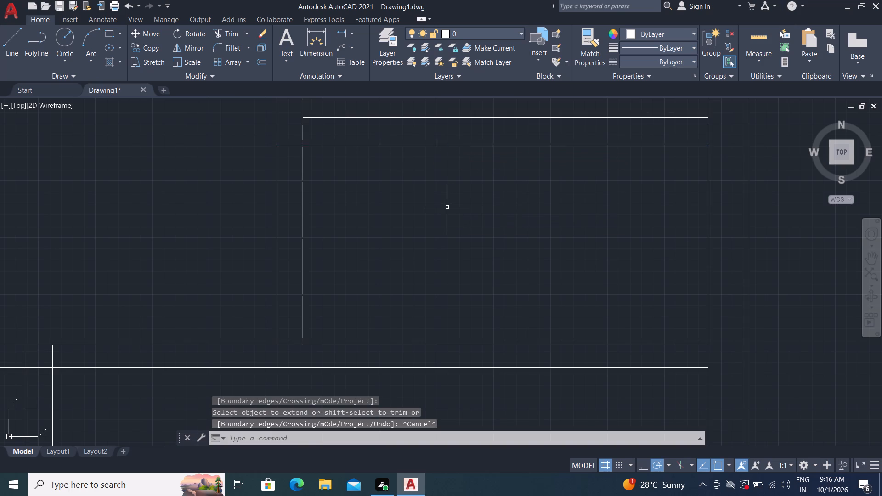
pyautogui.press('r')
pyautogui.press('space')
pyautogui.scroll(-2, 352, 222)
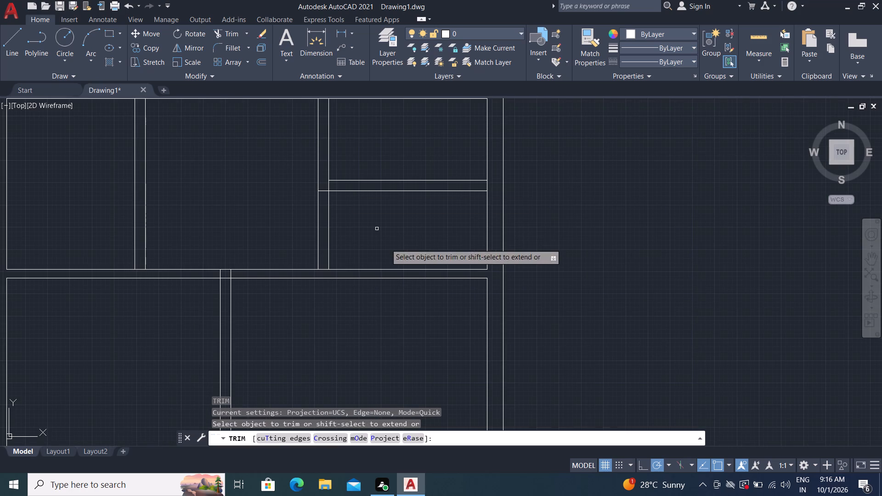
pyautogui.moveTo(296, 241); pyautogui.dragTo(370, 251)
pyautogui.moveTo(360, 246); pyautogui.dragTo(362, 250)
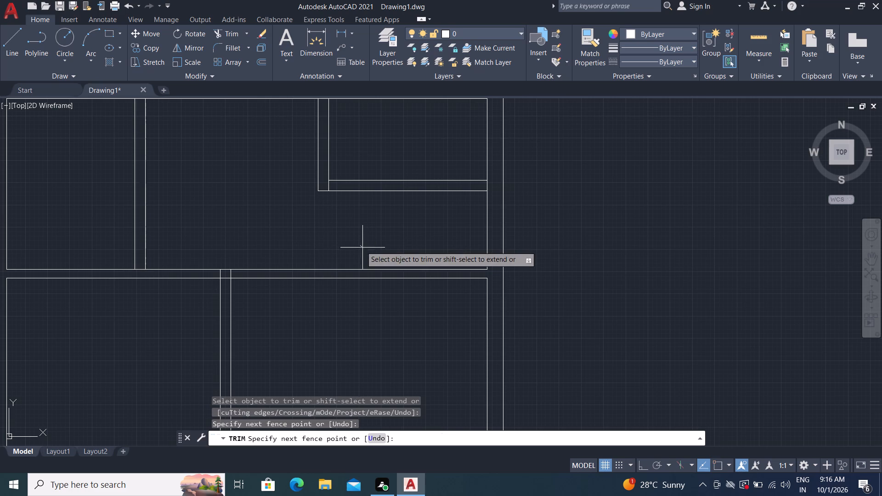
pyautogui.moveTo(362, 250); pyautogui.dragTo(369, 291)
pyautogui.scroll(-2, 375, 236)
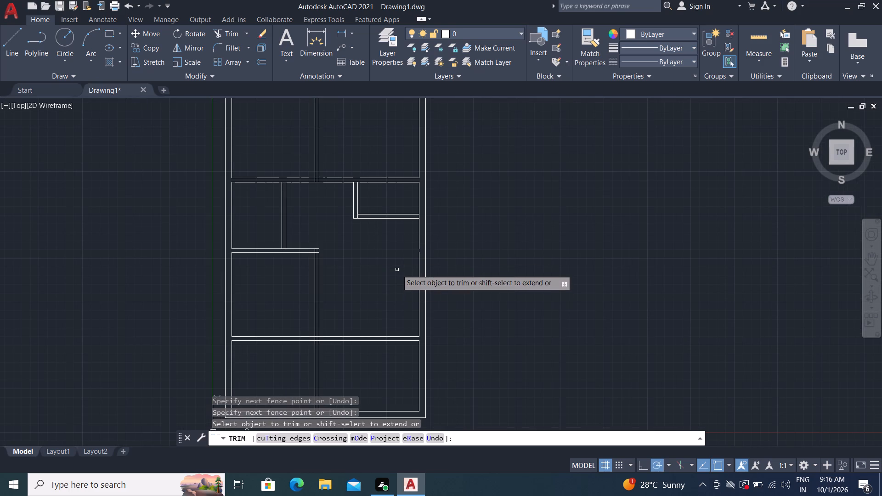
pyautogui.press('Escape')
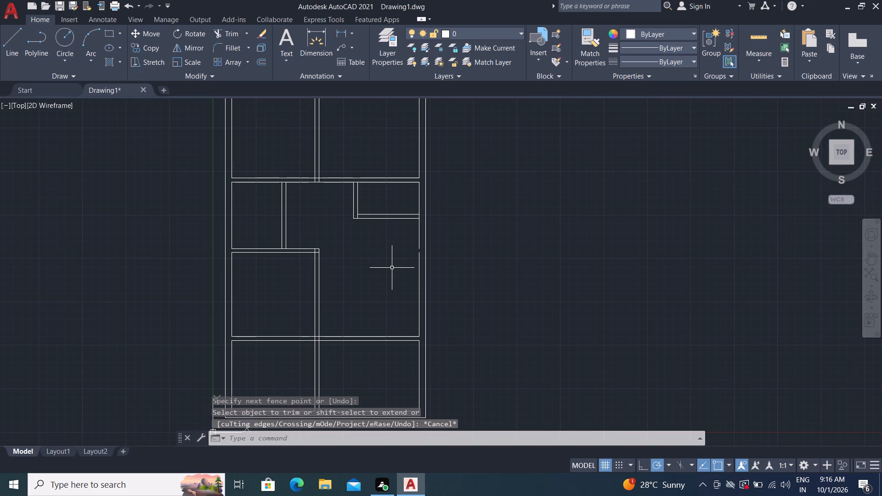
# Extend the right inner wall line to close the gap where the middle horizontal partition met it.
pyautogui.press('e')
pyautogui.press('x')
pyautogui.press('space')
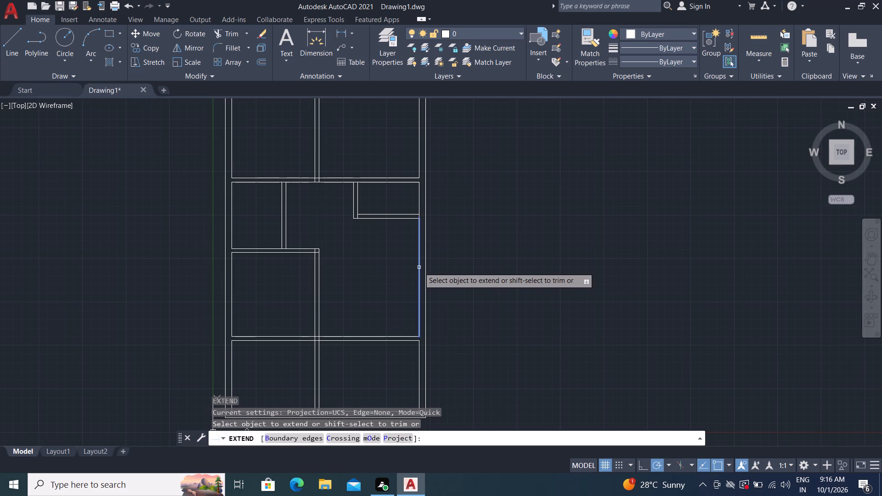
pyautogui.click(419, 267)
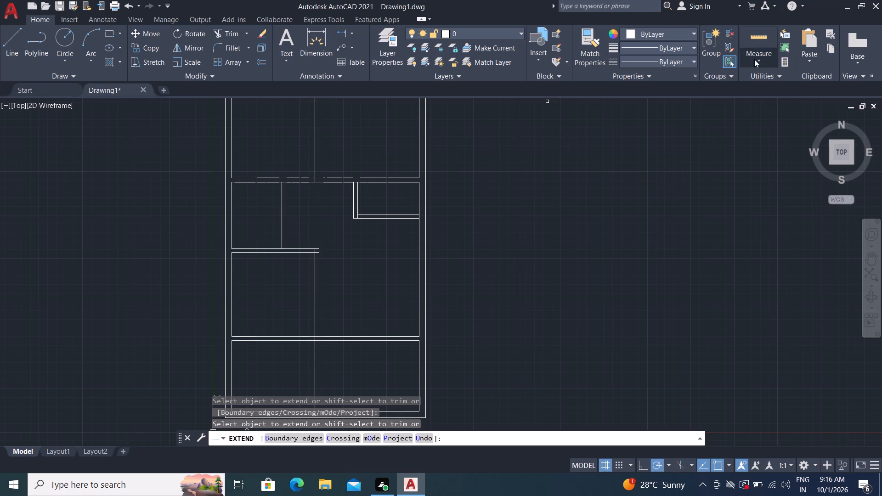
# Start a quick measurement of the floor plan's wall and room distances.
pyautogui.moveTo(757, 40); pyautogui.dragTo(763, 41)
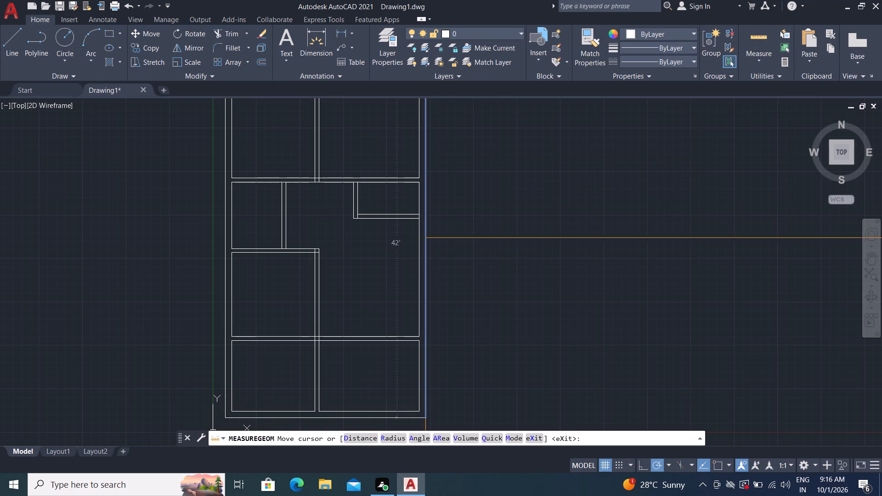
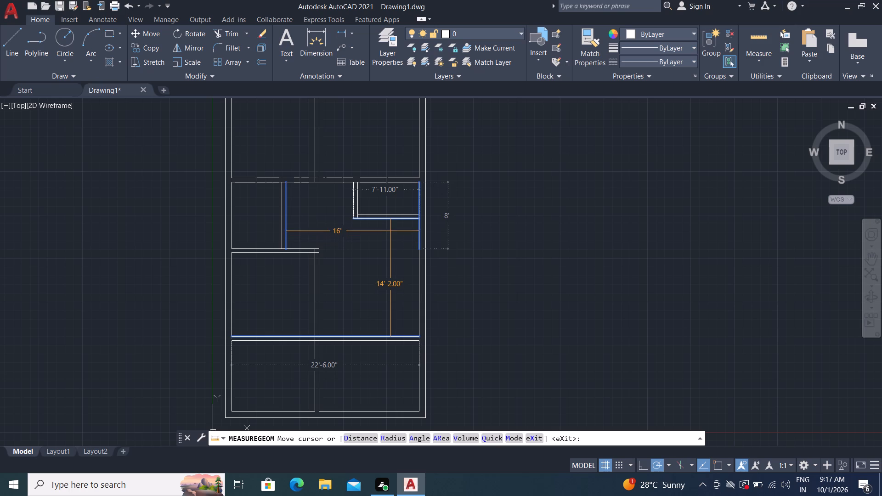
# Trim away both faces of the short horizontal partition between the short vertical partition and the right wall.
pyautogui.scroll(2, 389, 221)
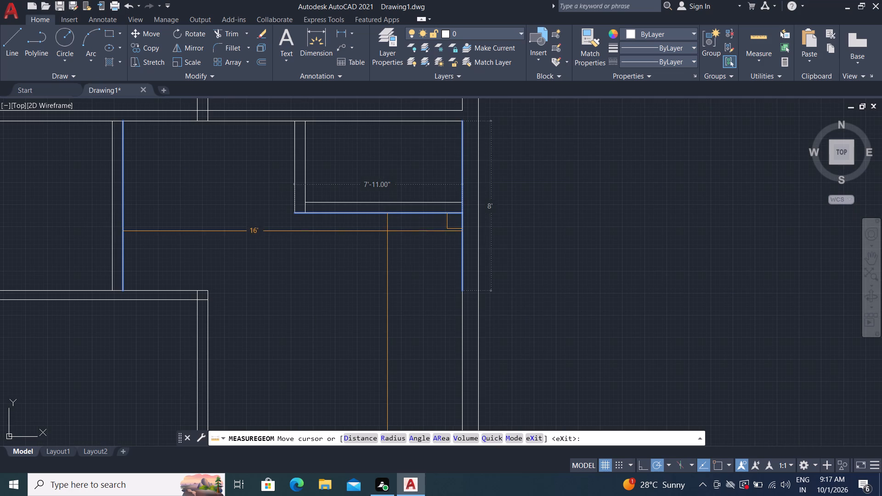
pyautogui.press('Escape')
pyautogui.press('t')
pyautogui.write('r')
pyautogui.press('space')
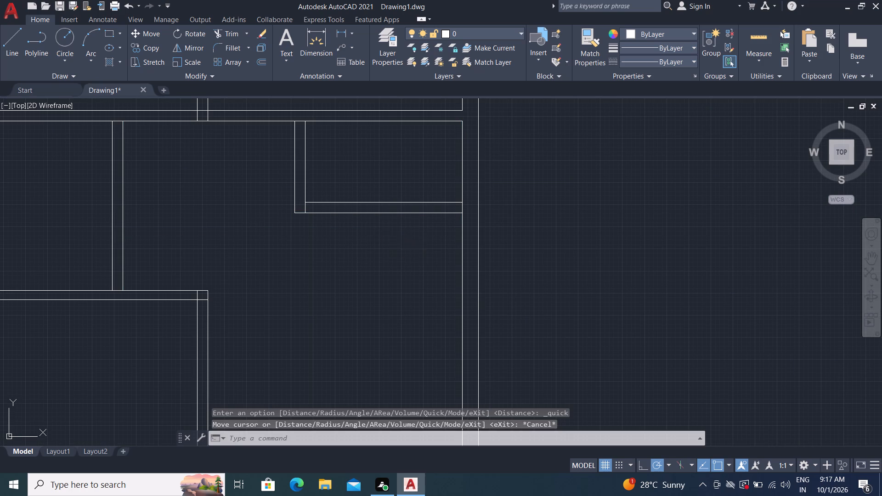
pyautogui.click(384, 204)
pyautogui.click(382, 197)
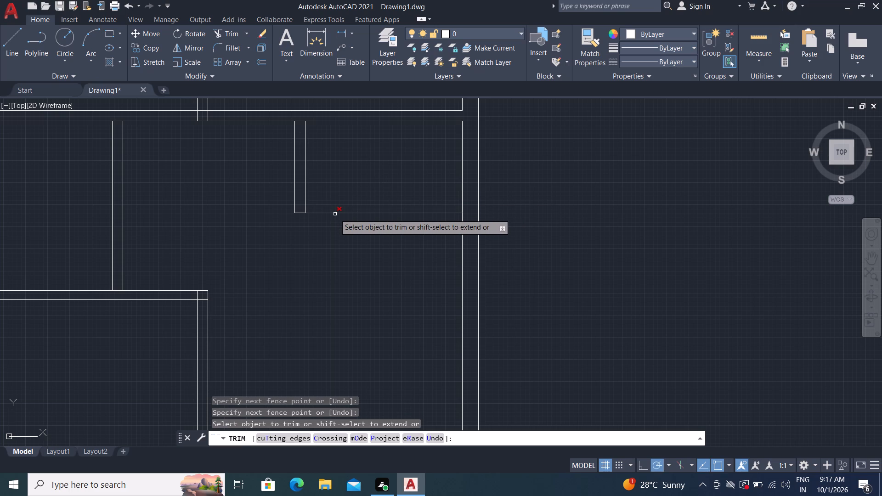
pyautogui.moveTo(343, 210); pyautogui.dragTo(360, 218)
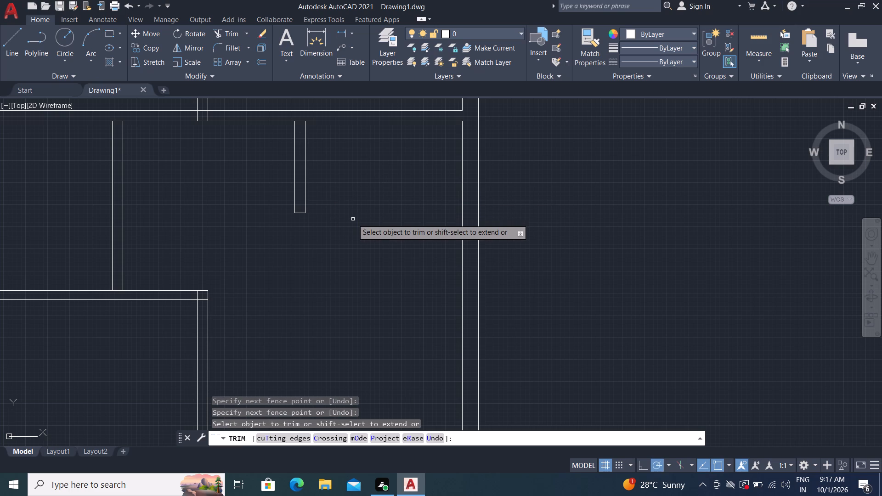
pyautogui.press('Escape')
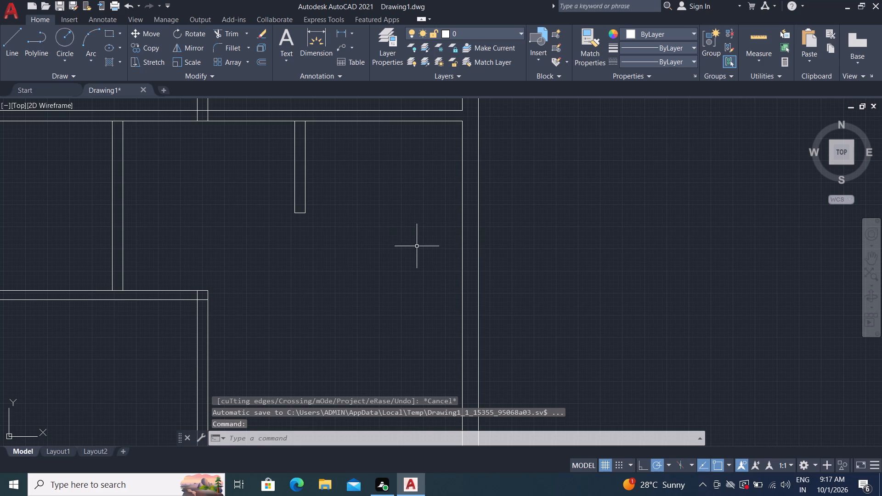
# Offset the upper face of the lower full-width horizontal partition upward by 14'4".
pyautogui.write('o')
pyautogui.press('space')
pyautogui.press('1')
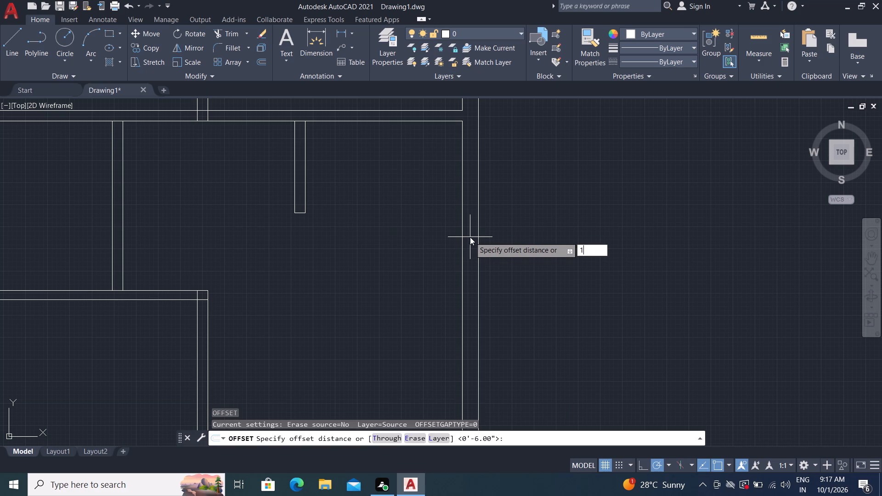
pyautogui.press('4')
pyautogui.write("'4")
pyautogui.hotkey('shift', '"')
pyautogui.press('Return')
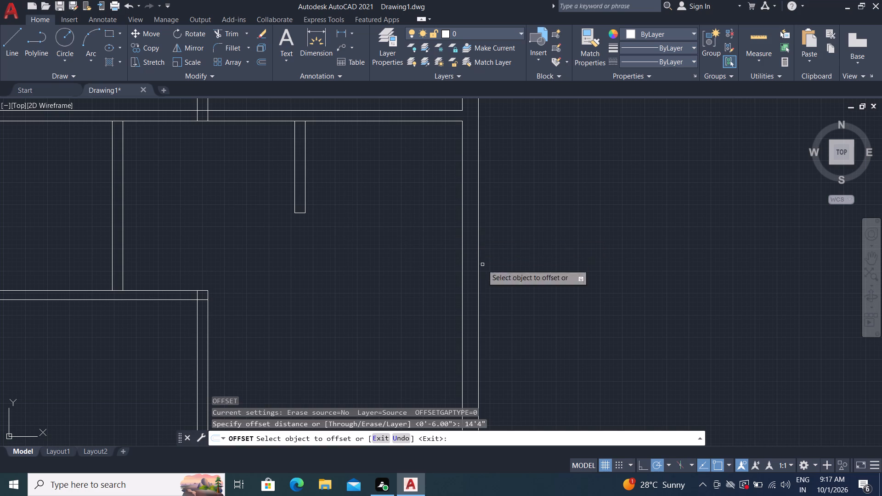
pyautogui.scroll(-1, 209, 225)
pyautogui.moveTo(352, 278); pyautogui.dragTo(353, 138, button='middle')
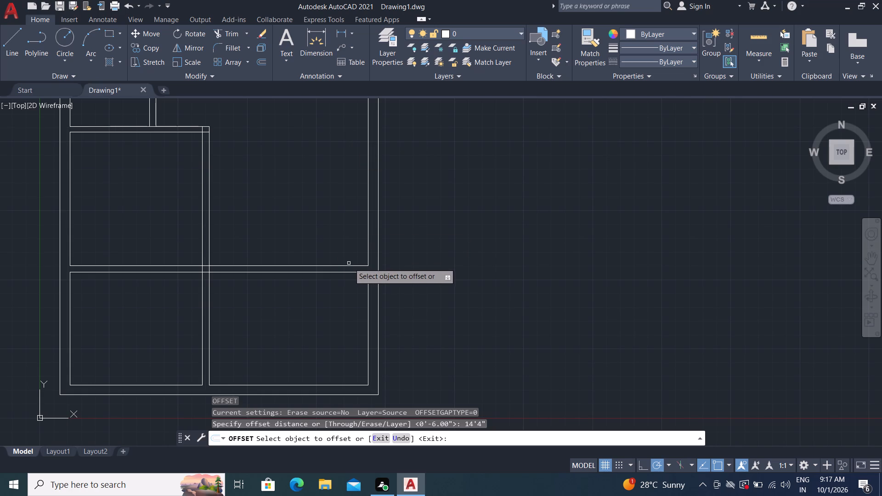
pyautogui.moveTo(351, 265); pyautogui.dragTo(353, 258)
pyautogui.scroll(-2, 315, 182)
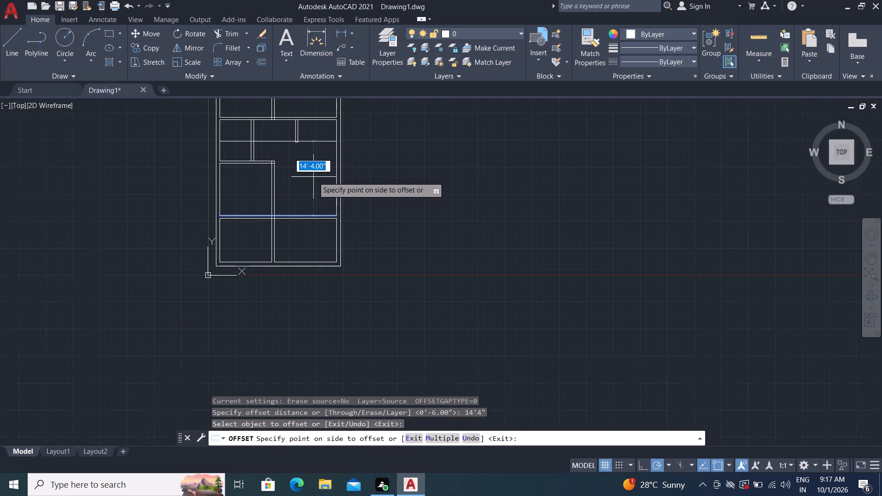
pyautogui.middleClick(318, 179)
pyautogui.click(309, 152)
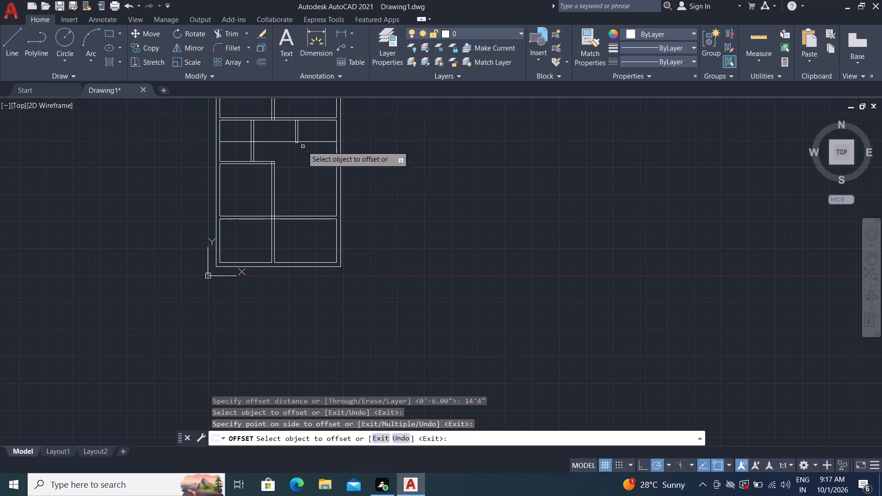
pyautogui.scroll(3, 300, 135)
pyautogui.moveTo(314, 158); pyautogui.dragTo(319, 188, button='middle')
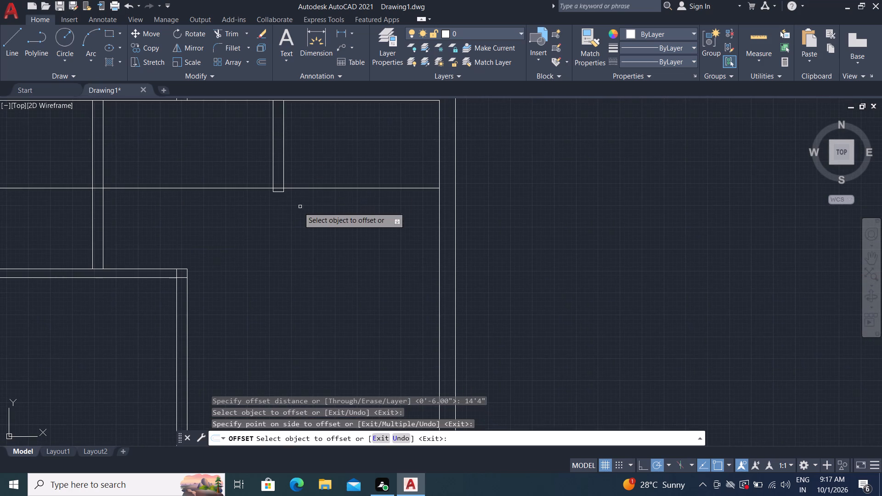
pyautogui.scroll(5, 283, 189)
pyautogui.press('Escape')
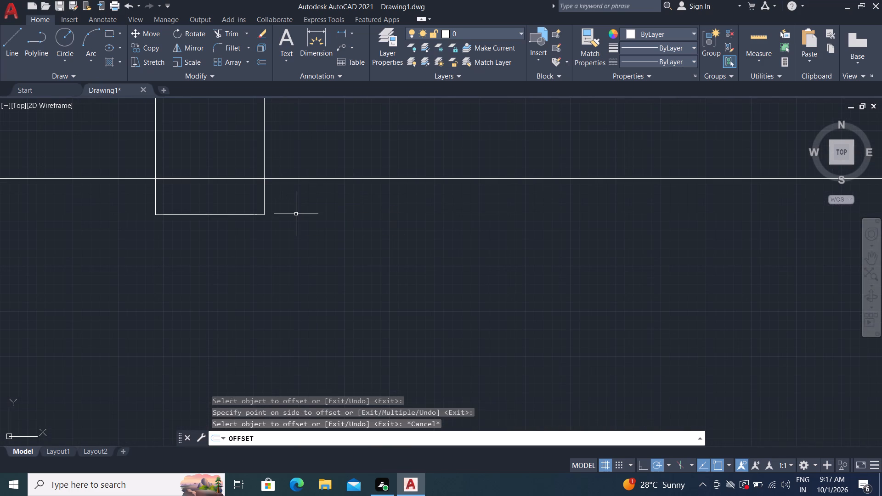
# Trim off the end of the short vertical partition that projects below the new horizontal line.
pyautogui.write('tr')
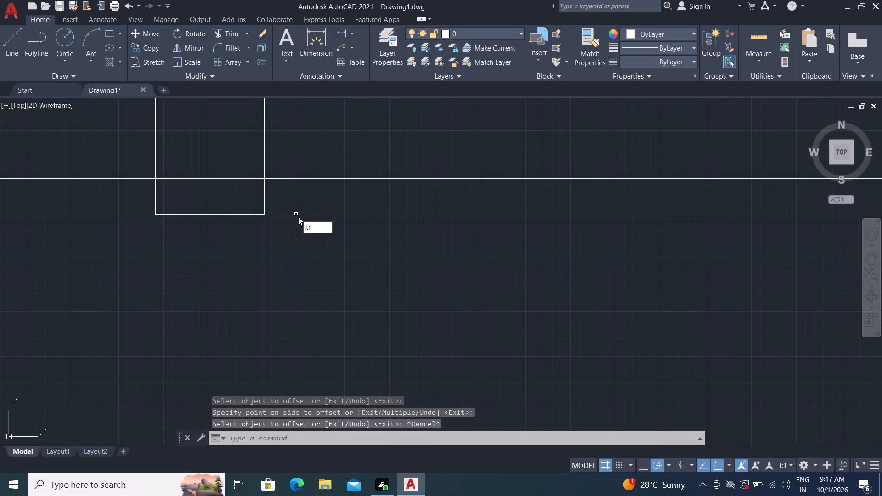
pyautogui.press('space')
pyautogui.click(265, 199)
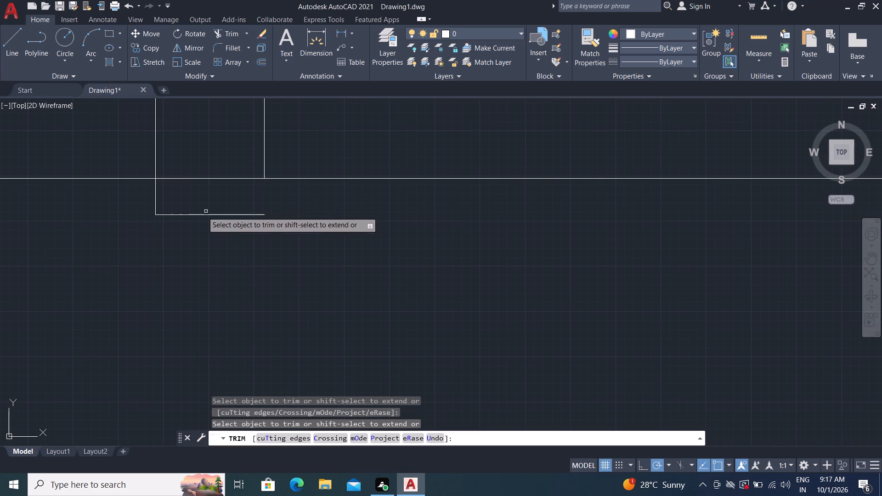
pyautogui.moveTo(112, 202); pyautogui.dragTo(234, 234)
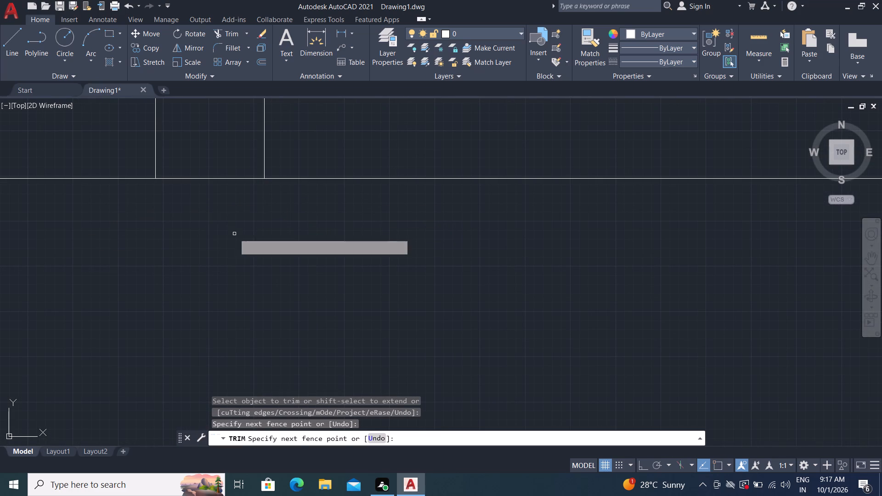
pyautogui.scroll(-4, 240, 229)
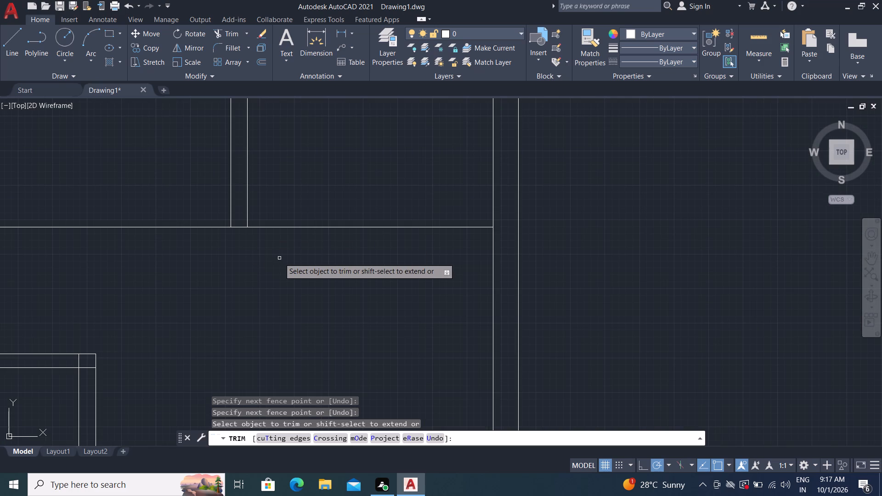
pyautogui.press('Escape')
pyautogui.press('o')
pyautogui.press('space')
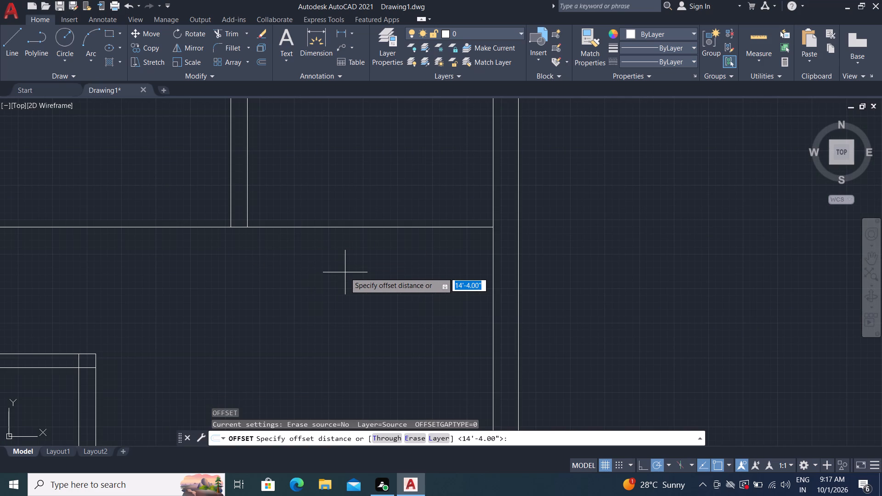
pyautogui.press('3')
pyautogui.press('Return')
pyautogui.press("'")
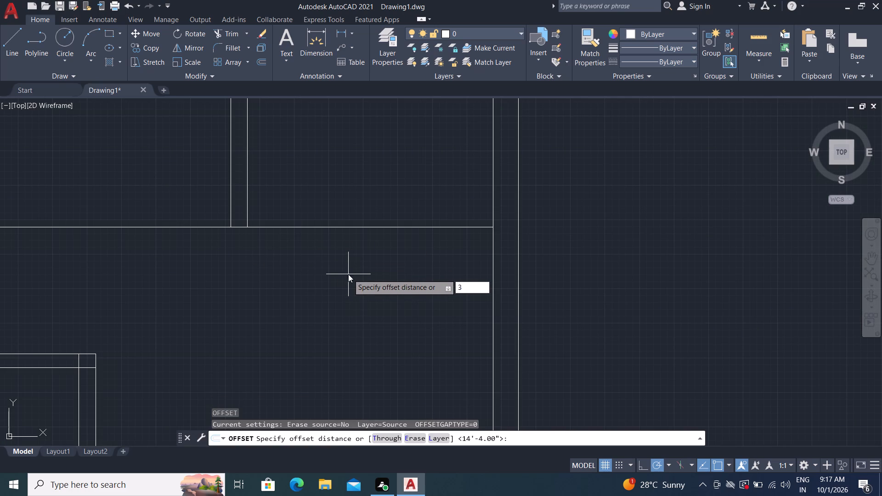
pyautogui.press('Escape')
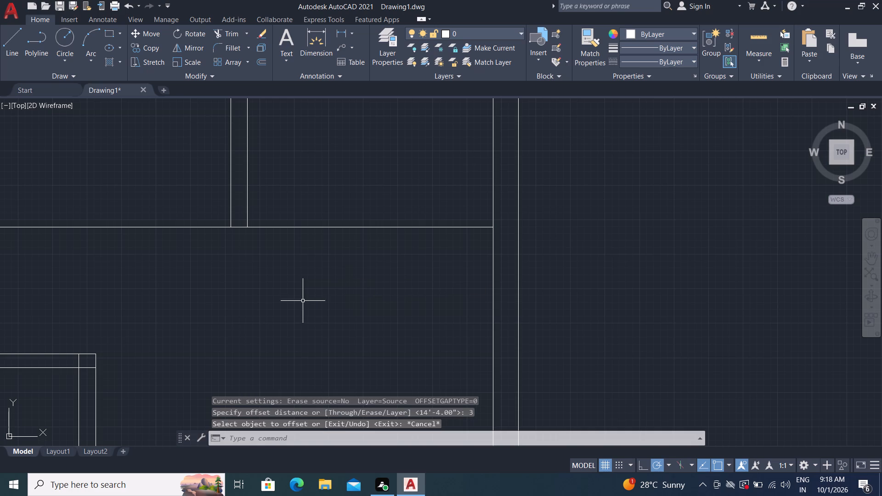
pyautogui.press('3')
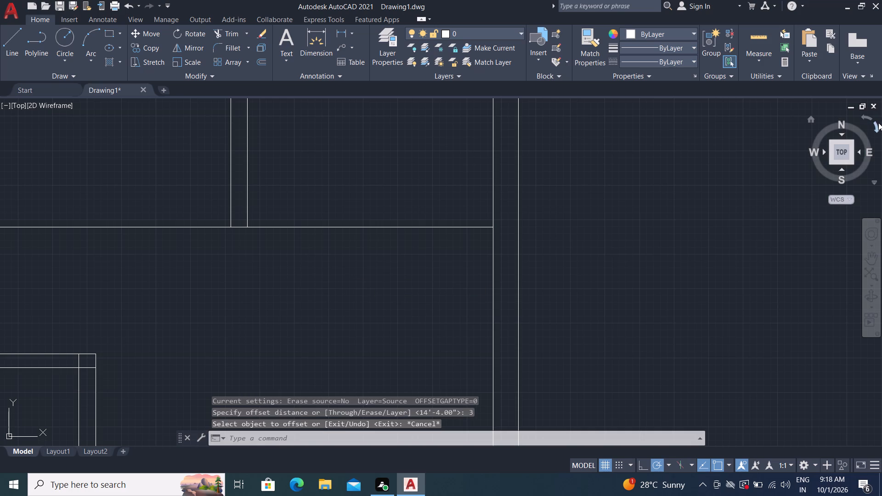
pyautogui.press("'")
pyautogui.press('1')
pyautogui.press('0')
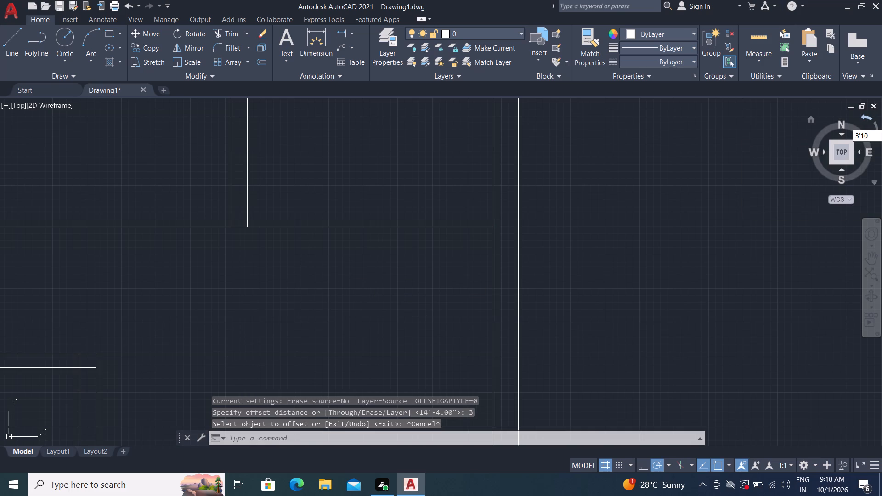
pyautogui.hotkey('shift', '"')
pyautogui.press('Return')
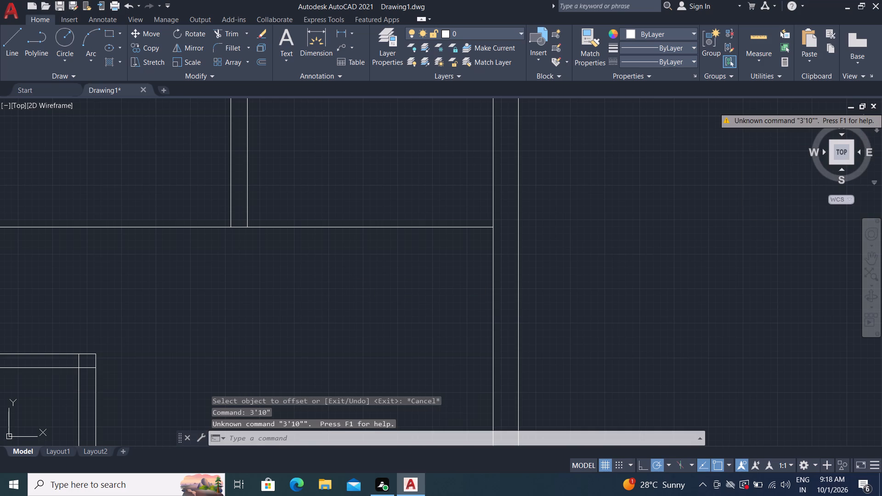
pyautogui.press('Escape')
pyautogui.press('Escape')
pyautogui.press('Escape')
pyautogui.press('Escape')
# Offset the lower face of the upper full-width horizontal partition downward by 3'10" to form the new partition's upper face.
pyautogui.write('o')
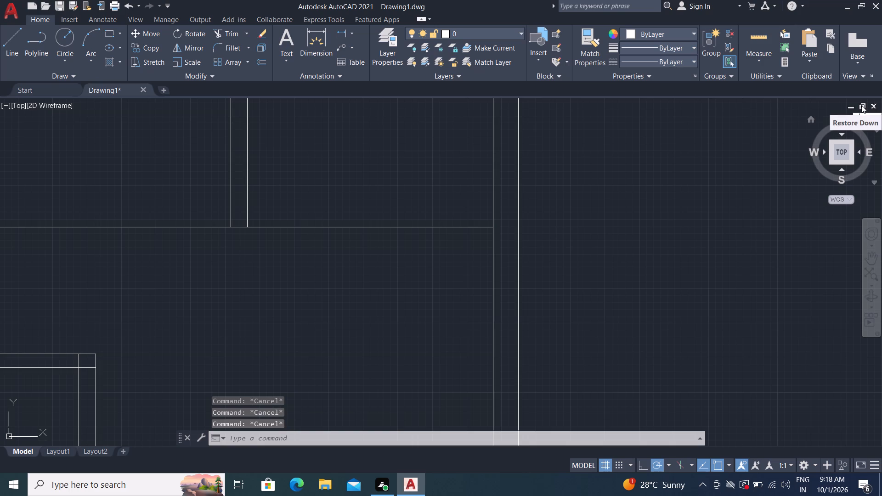
pyautogui.press('space')
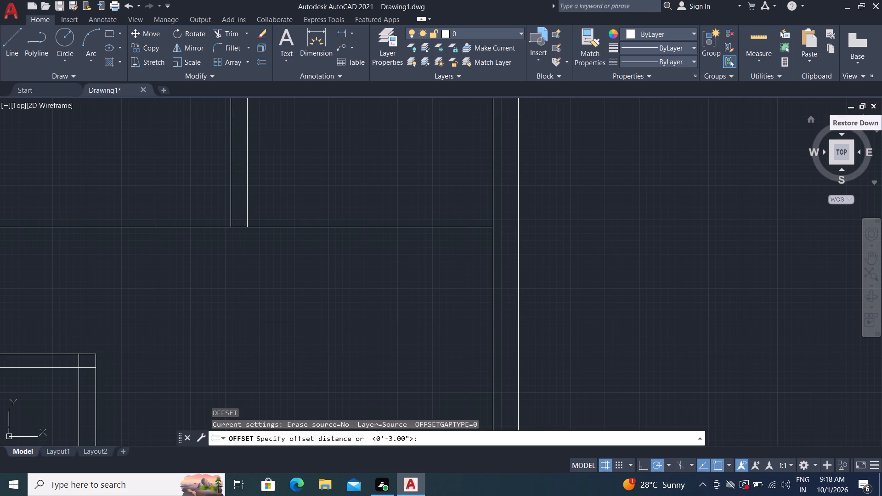
pyautogui.write("3'1")
pyautogui.press('0')
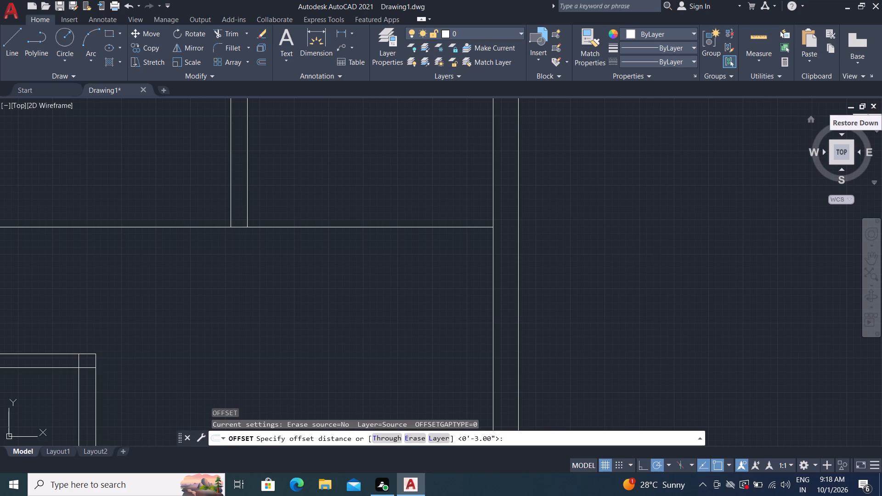
pyautogui.hotkey('shift', '"')
pyautogui.press('Return')
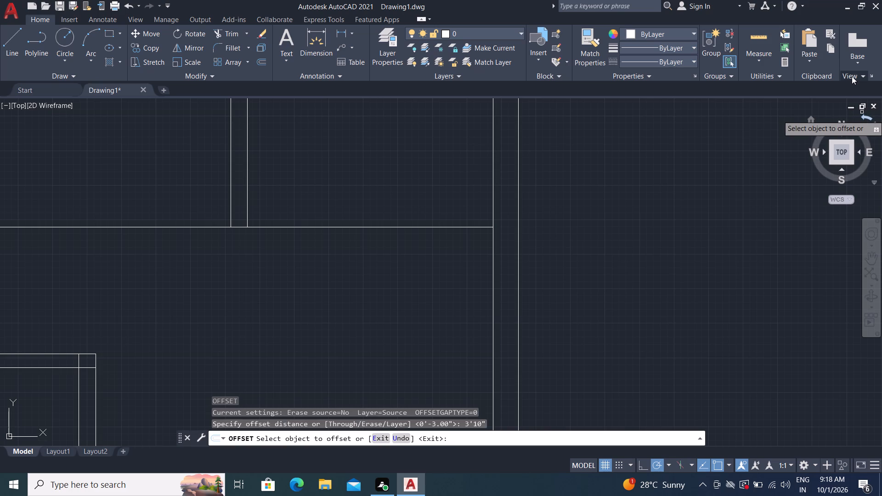
pyautogui.scroll(-2, 415, 195)
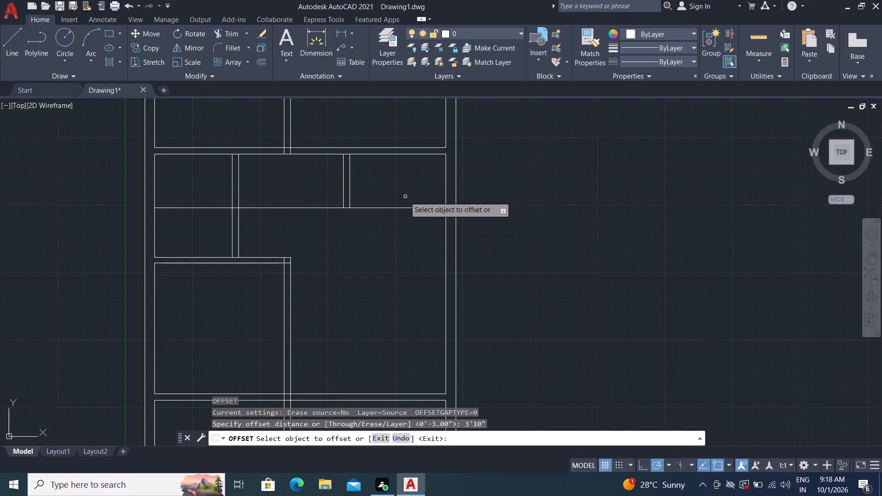
pyautogui.click(393, 155)
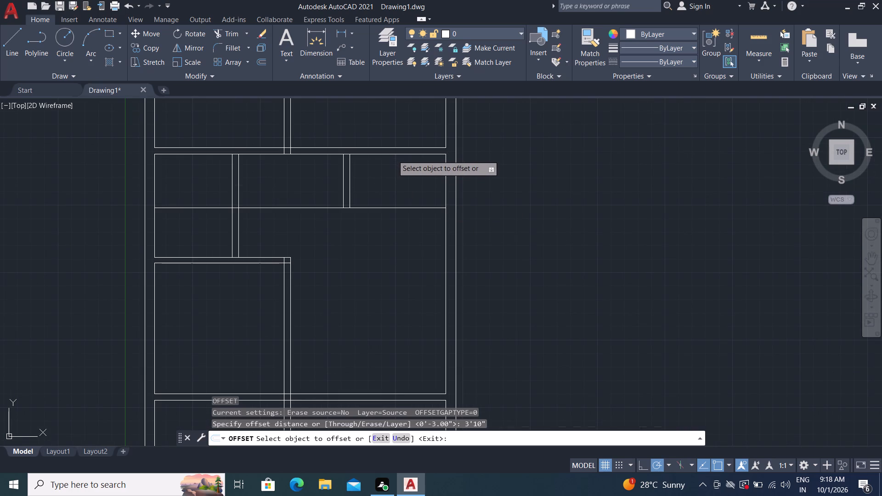
pyautogui.click(411, 185)
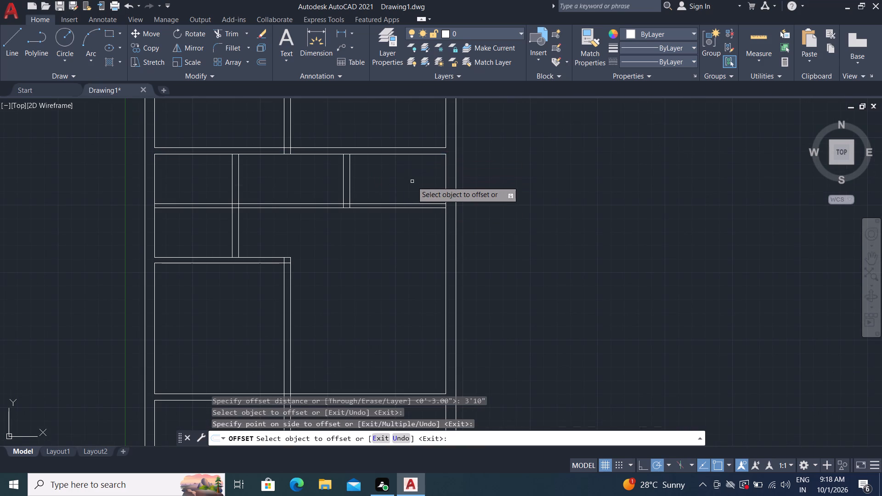
pyautogui.press('Escape')
# Trim the new horizontal partition's upper face inside the right short vertical partition and both its faces between the two short vertical partitions.
pyautogui.write('tr')
pyautogui.press('space')
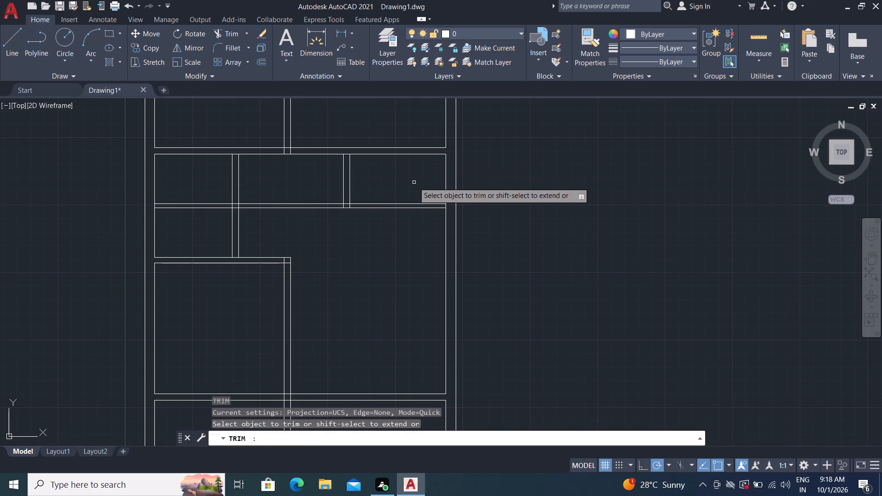
pyautogui.scroll(3, 362, 194)
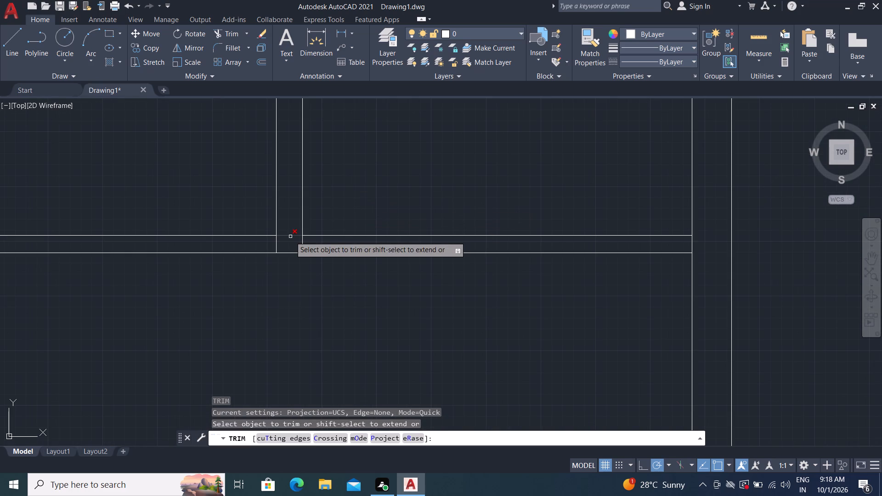
pyautogui.click(294, 236)
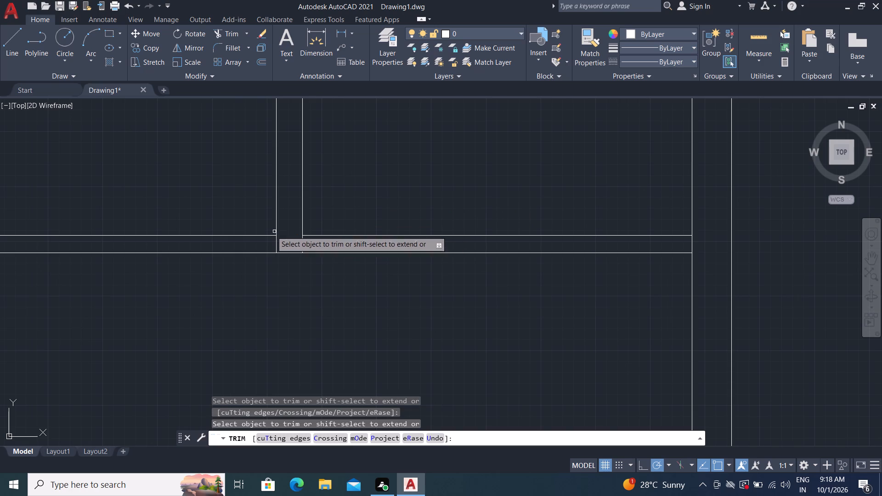
pyautogui.scroll(-2, 221, 217)
pyautogui.moveTo(161, 187); pyautogui.dragTo(203, 243)
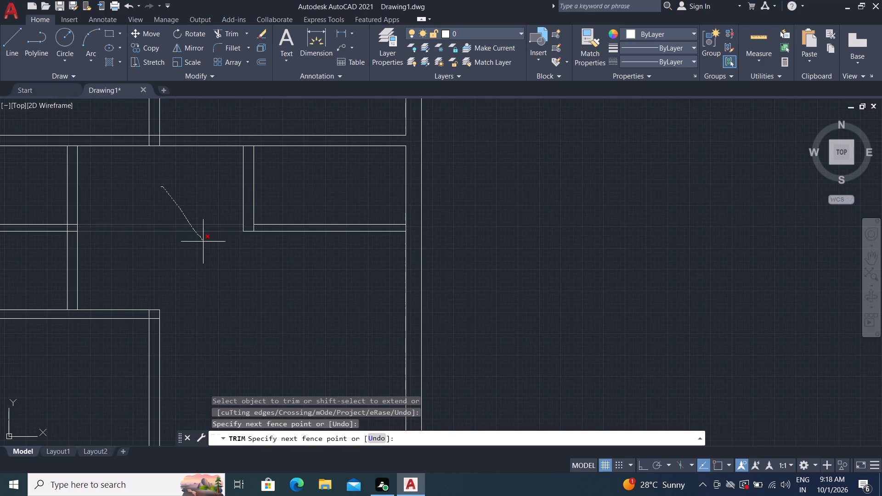
# Trim the right short vertical partition's right face where it crosses the horizontal partition, leaving a clean L-corner.
pyautogui.scroll(2, 54, 226)
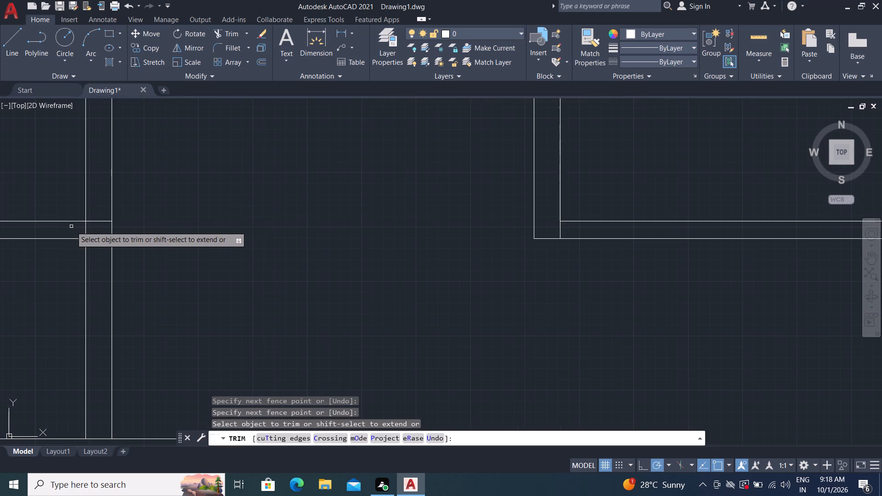
pyautogui.scroll(-2, 72, 227)
pyautogui.scroll(-2, 125, 205)
pyautogui.moveTo(136, 207); pyautogui.dragTo(186, 220, button='middle')
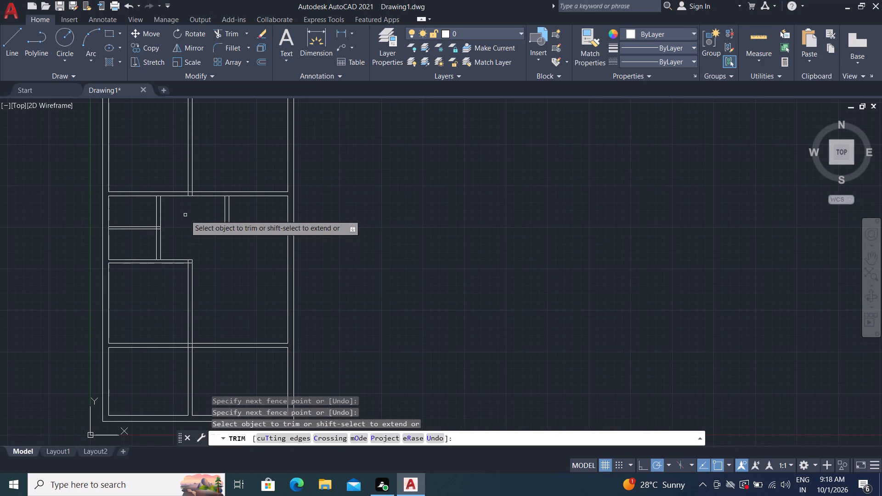
pyautogui.scroll(6, 232, 229)
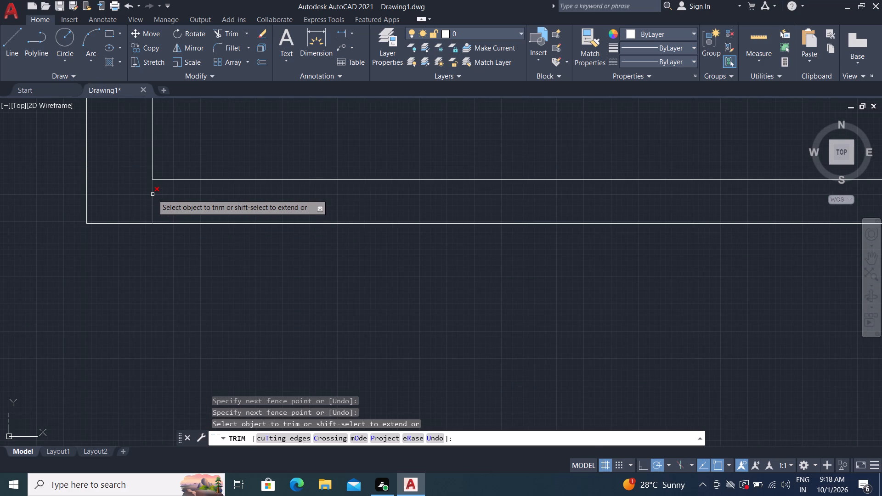
pyautogui.click(153, 194)
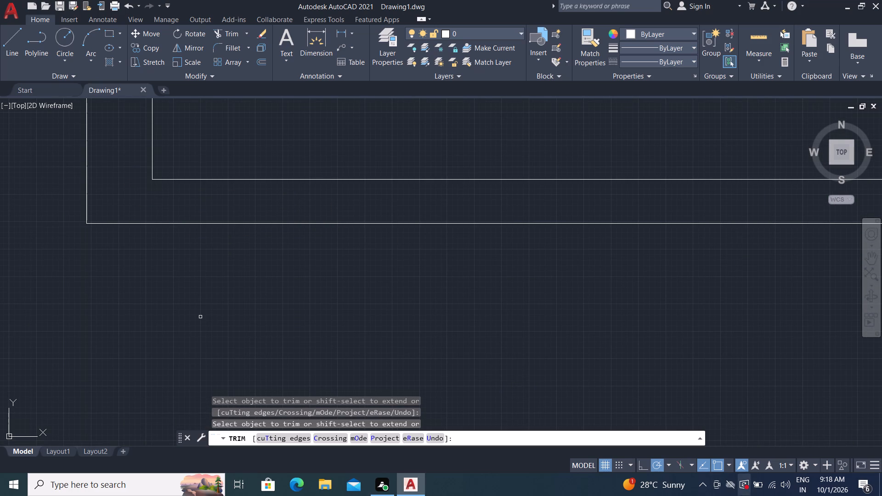
# Trim the overlapping inner lines at the upper-right partition corner of the middle-left room.
pyautogui.scroll(-2, 375, 258)
pyautogui.scroll(-3, 268, 288)
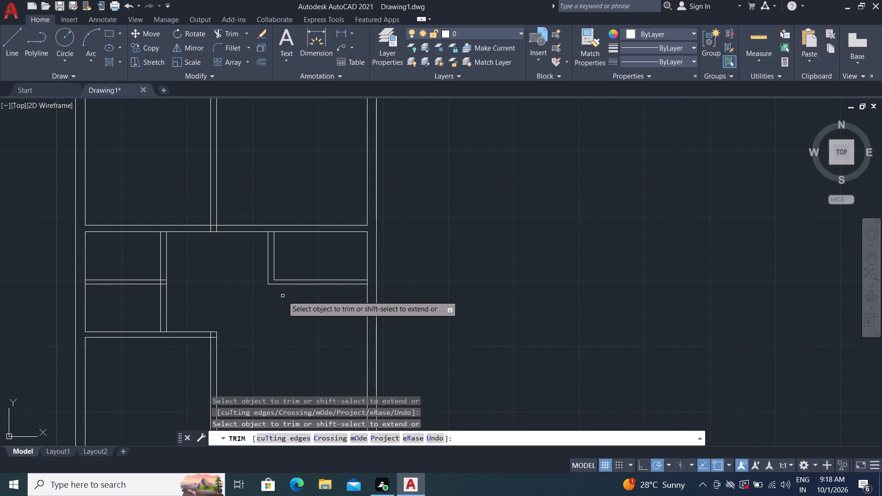
pyautogui.moveTo(269, 337); pyautogui.dragTo(284, 239, button='middle')
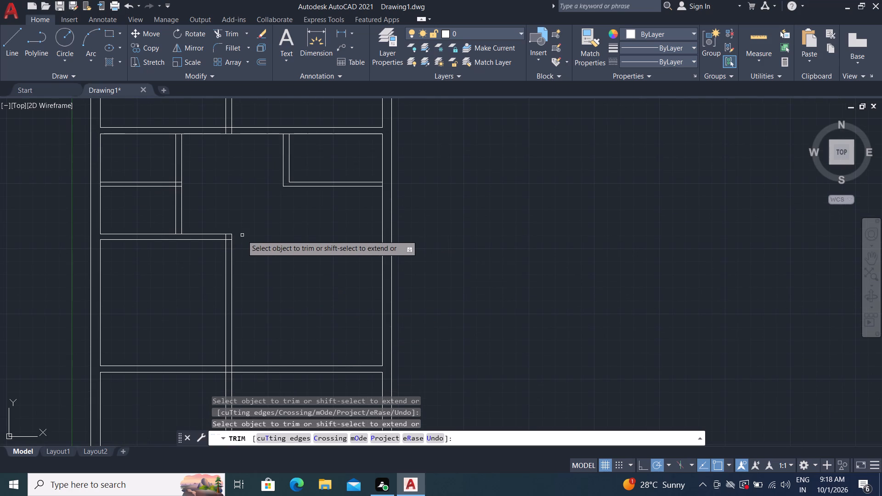
pyautogui.scroll(5, 230, 242)
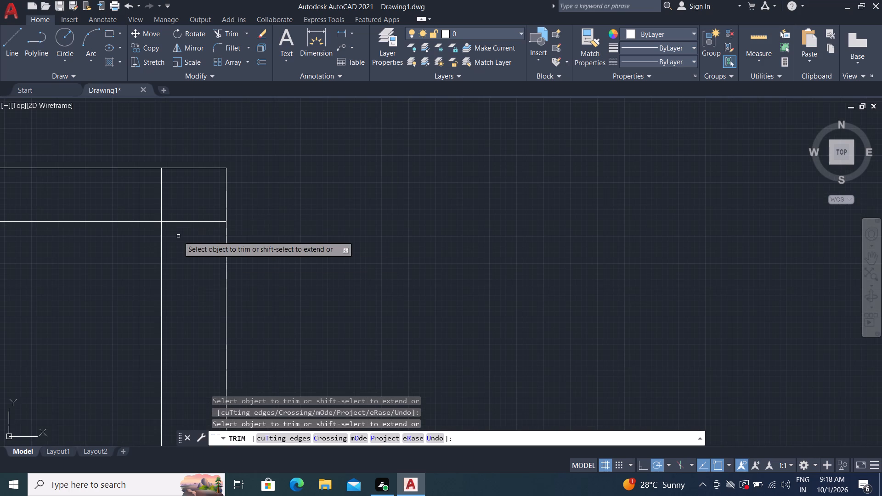
pyautogui.moveTo(133, 212); pyautogui.dragTo(217, 236)
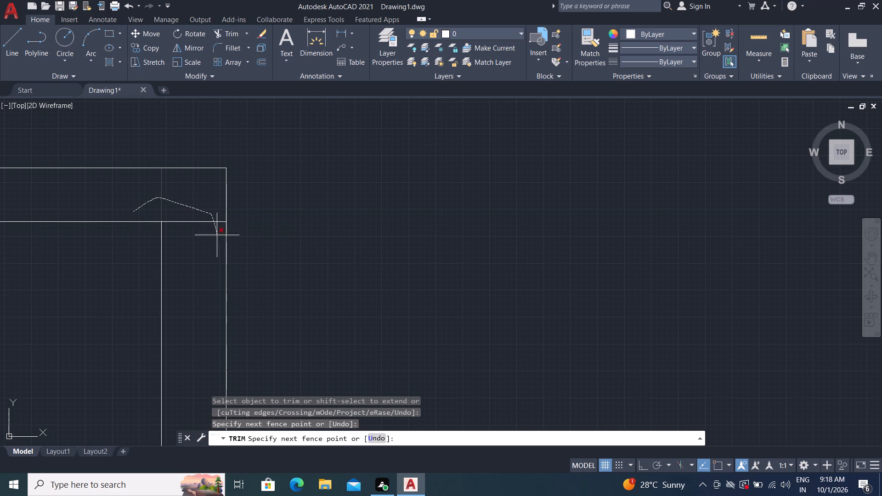
pyautogui.moveTo(217, 236); pyautogui.dragTo(217, 252)
pyautogui.scroll(-2, 388, 184)
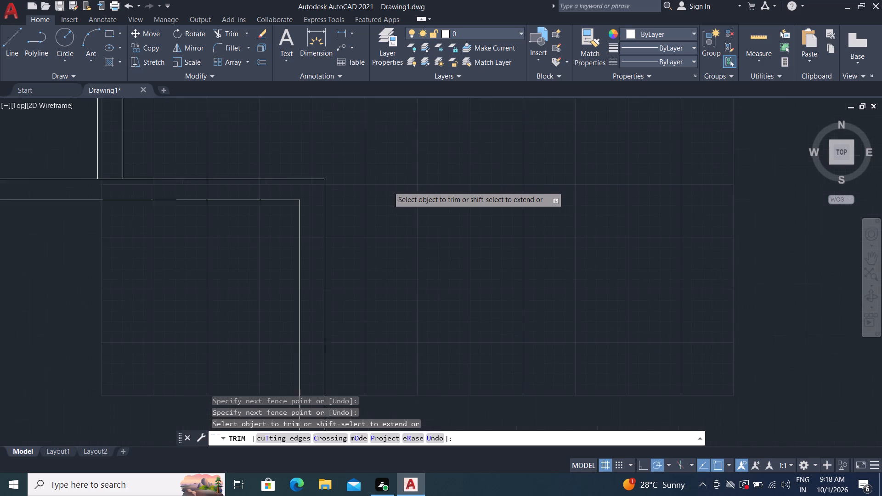
pyautogui.scroll(-3, 393, 185)
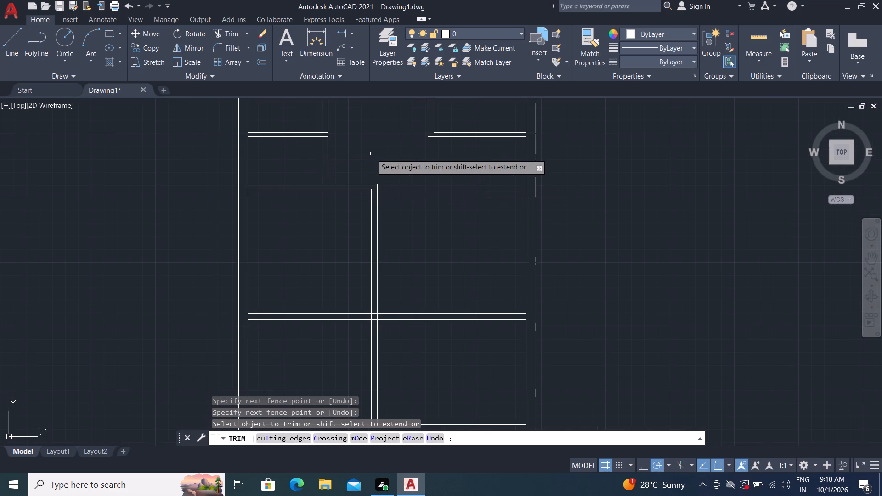
pyautogui.press('Escape')
pyautogui.scroll(-2, 411, 275)
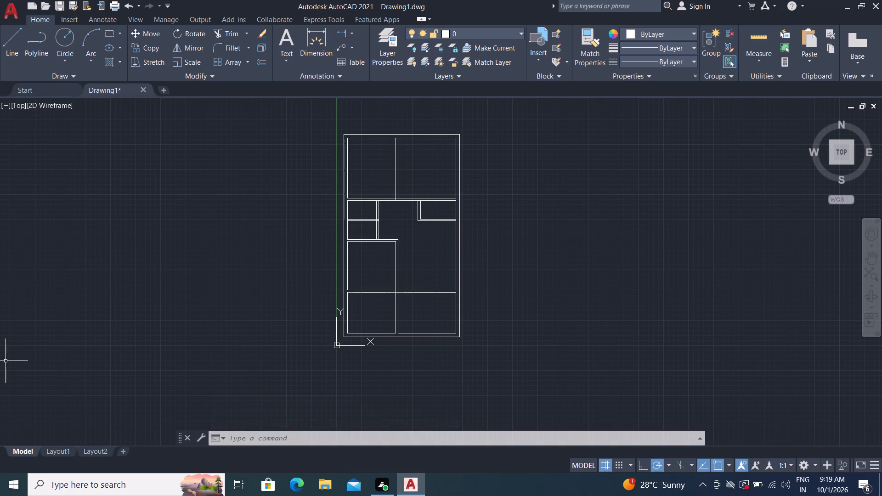
# Offset the right wall's inner face in the bottom-right room leftward by 5'6".
pyautogui.scroll(4, 456, 314)
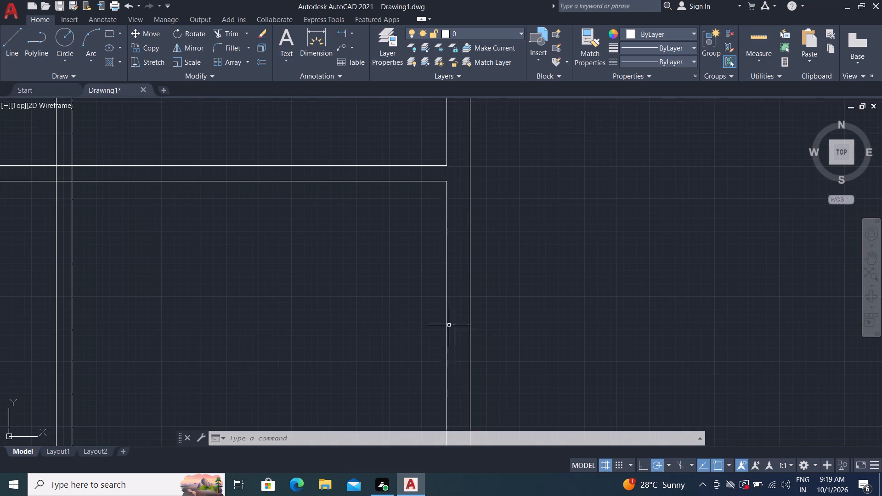
pyautogui.press('Escape')
pyautogui.write('o 5\'6"')
pyautogui.press('Return')
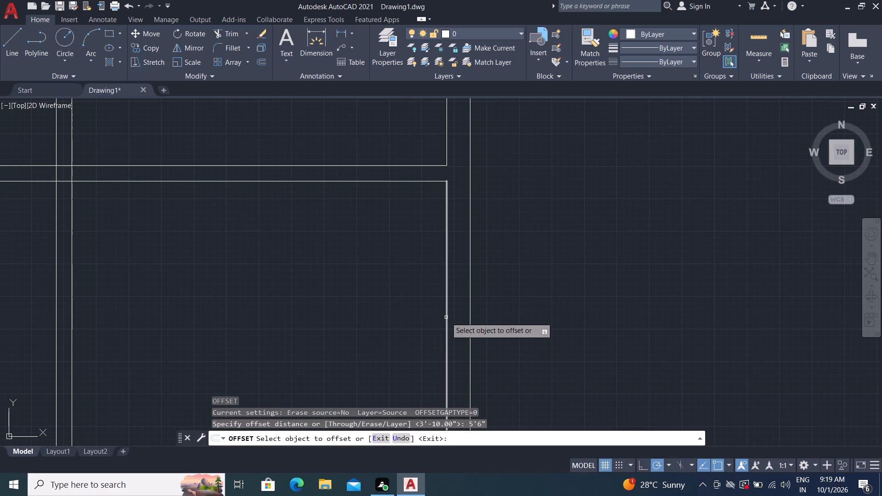
pyautogui.click(447, 317)
pyautogui.click(370, 330)
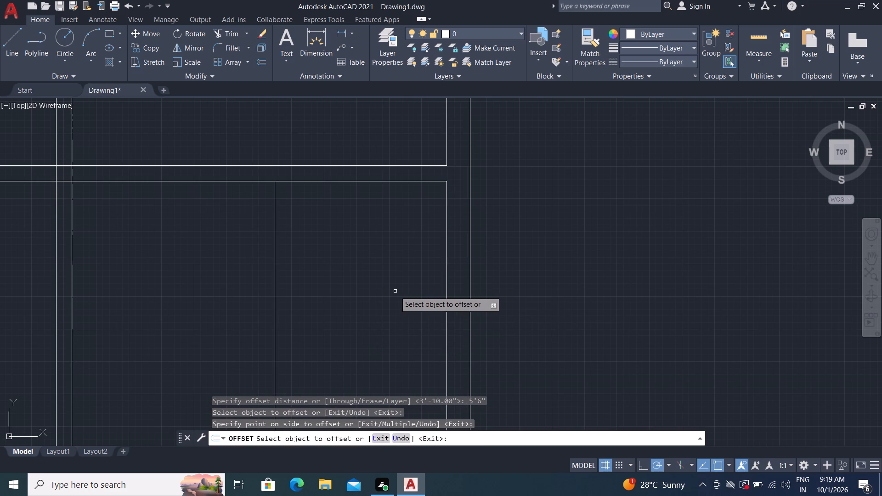
# Offset the same inner face of the bottom-right room's right wall leftward by 7'2".
pyautogui.press('Escape')
pyautogui.write('o')
pyautogui.press('space')
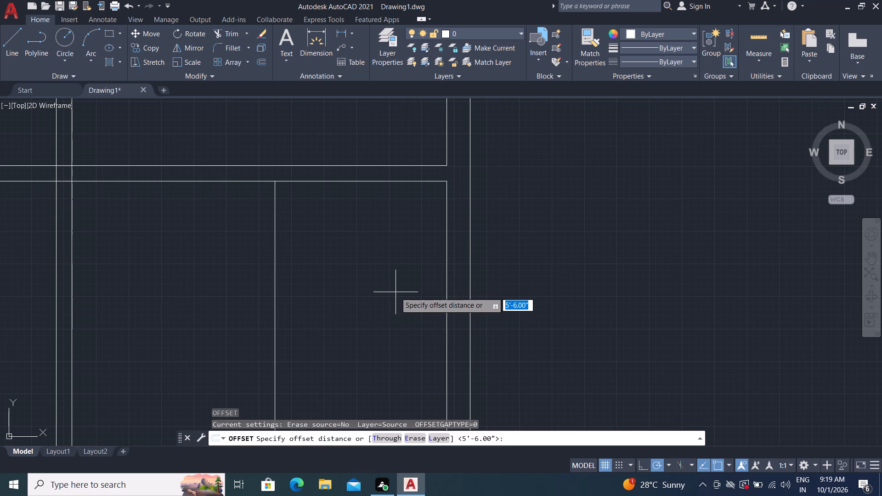
pyautogui.write("7'")
pyautogui.write('2"')
pyautogui.press('Return')
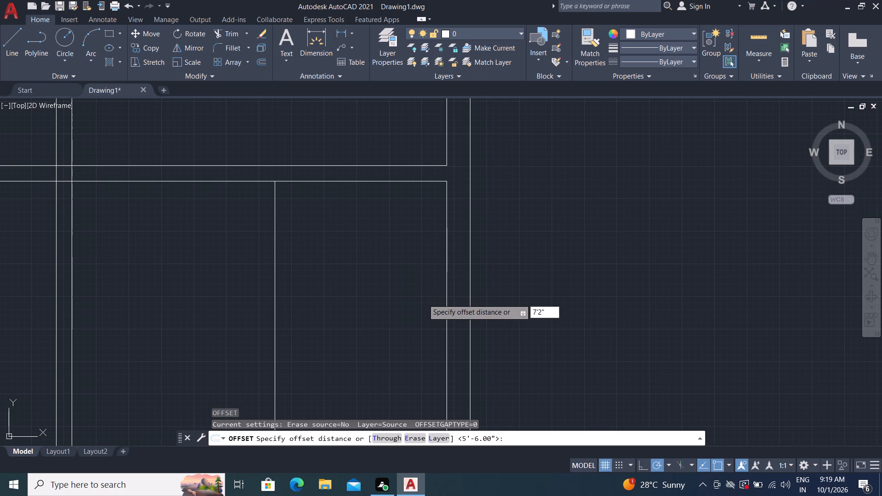
pyautogui.click(447, 277)
pyautogui.click(214, 294)
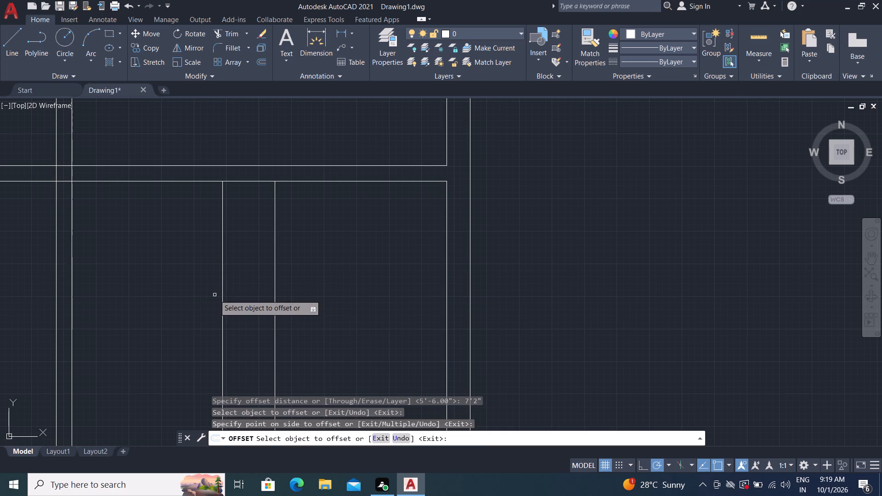
# Measure the gap between the two new vertical lines in the bottom-right room.
pyautogui.click(749, 38)
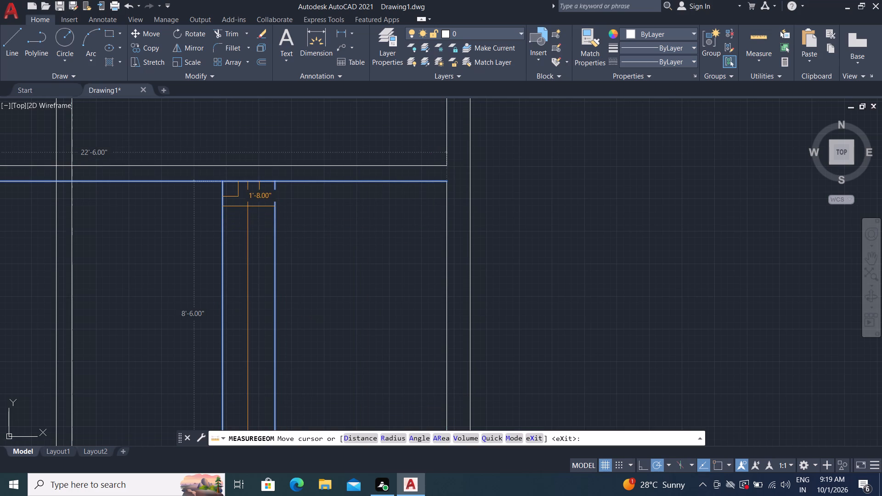
pyautogui.press('Escape')
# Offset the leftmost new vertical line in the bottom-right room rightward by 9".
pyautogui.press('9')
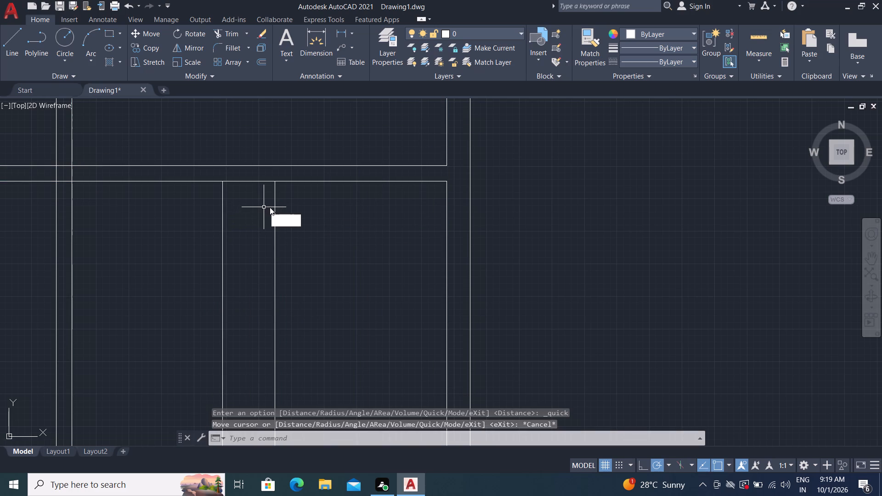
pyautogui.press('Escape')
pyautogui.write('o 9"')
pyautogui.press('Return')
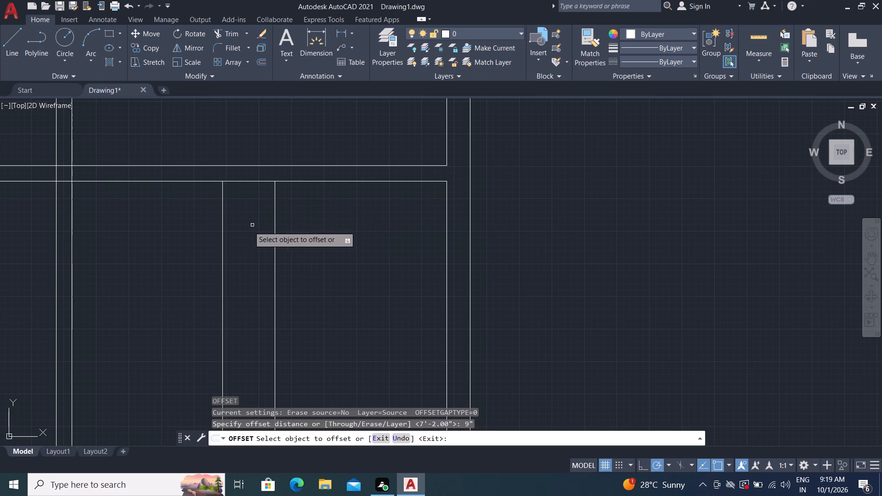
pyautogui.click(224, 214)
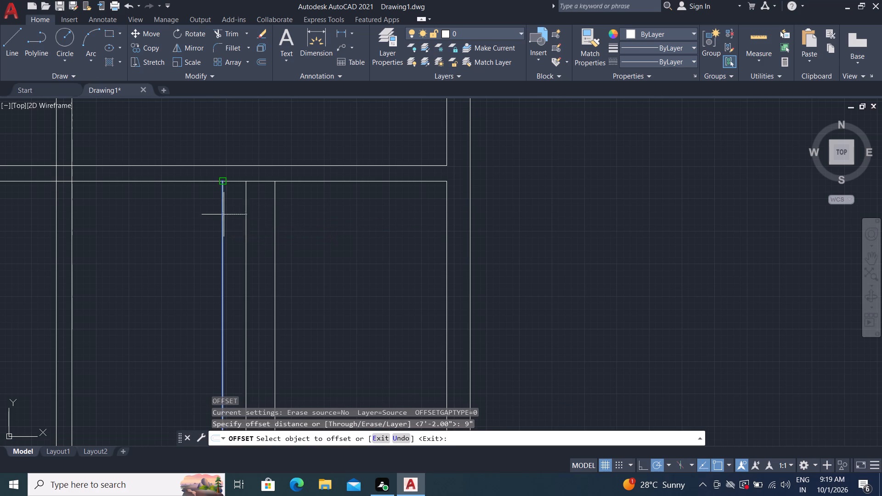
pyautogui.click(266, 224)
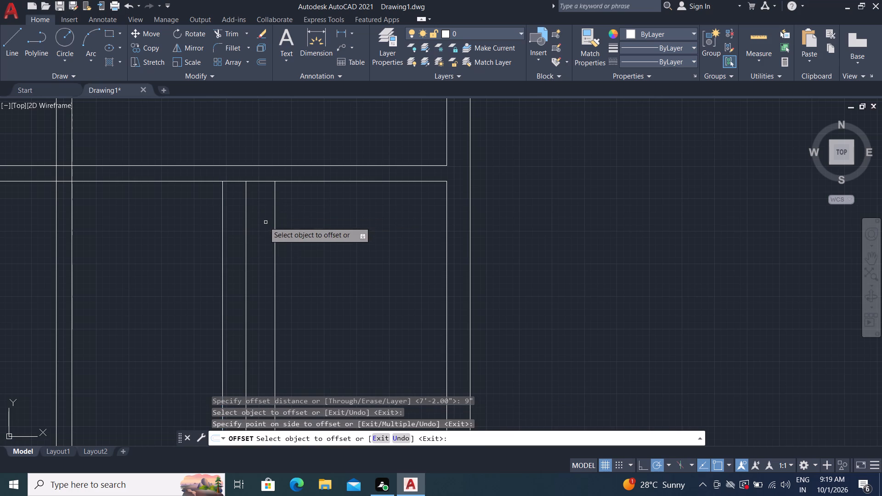
# Measure the gap between the 9" offset line and the vertical line to its right.
pyautogui.click(758, 38)
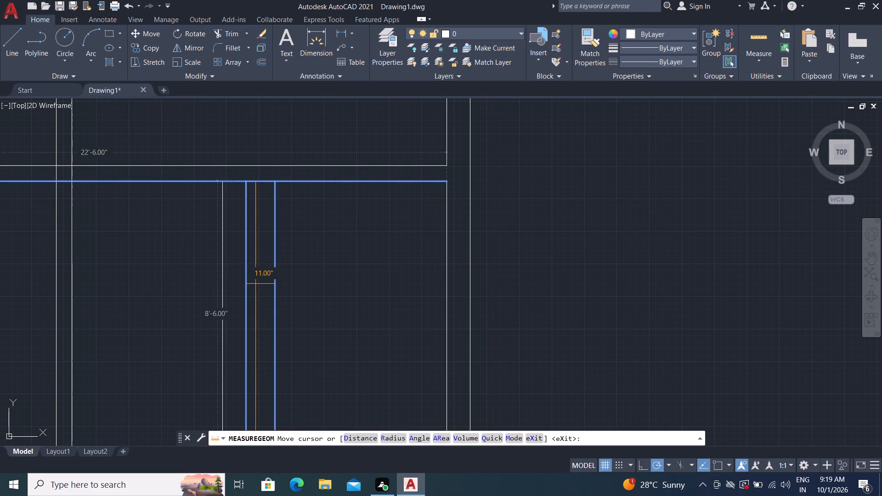
pyautogui.press('Escape')
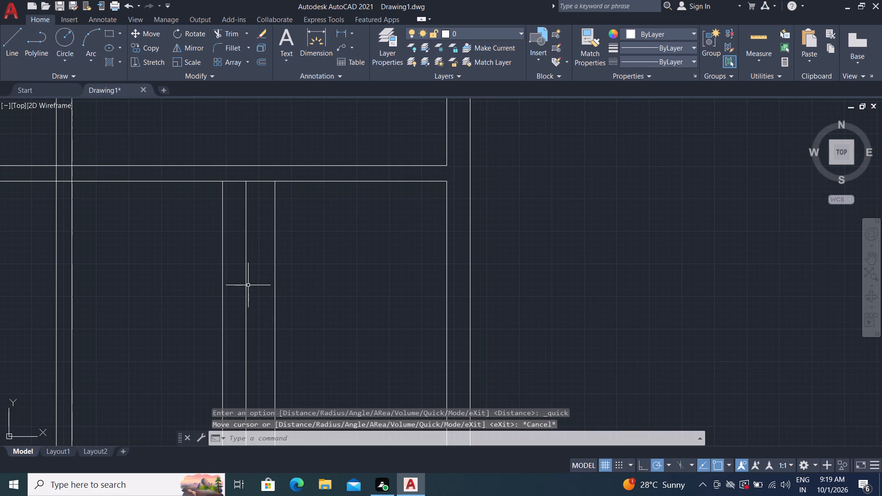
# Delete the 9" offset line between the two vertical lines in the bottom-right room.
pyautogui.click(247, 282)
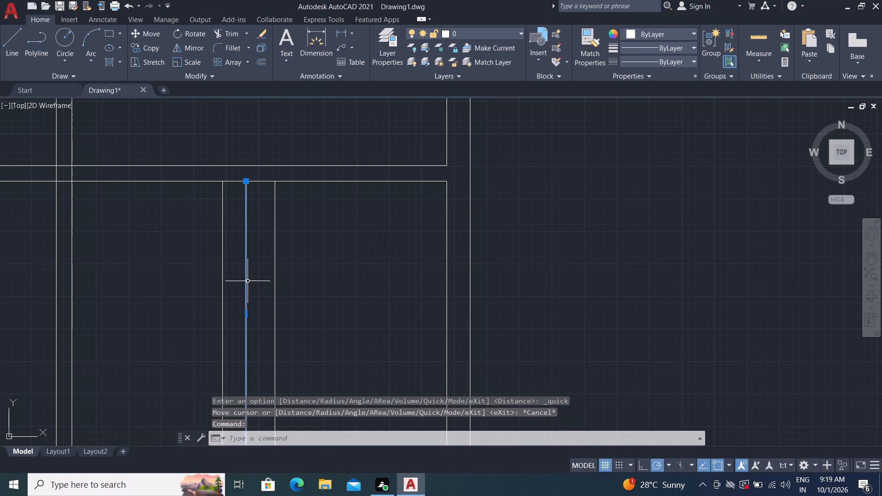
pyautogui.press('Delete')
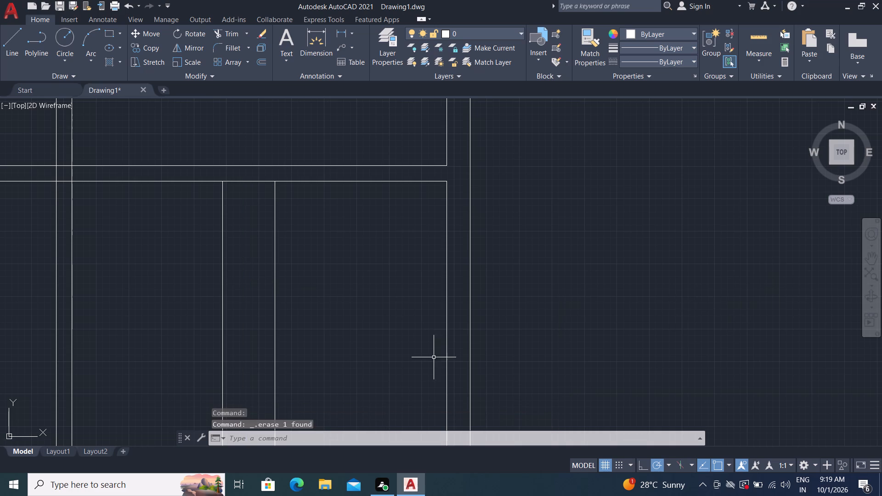
# Offset both vertical lines in the bottom-right room rightward by 10", then offset the resulting rightmost line another 10", making five evenly spaced lines.
pyautogui.press('o')
pyautogui.press('space')
pyautogui.press('1')
pyautogui.press('0')
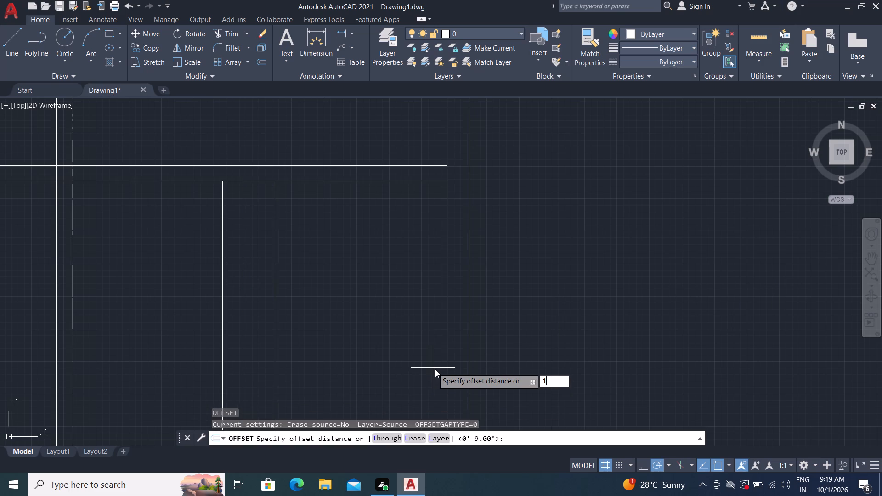
pyautogui.hotkey('shift', '"')
pyautogui.press('Return')
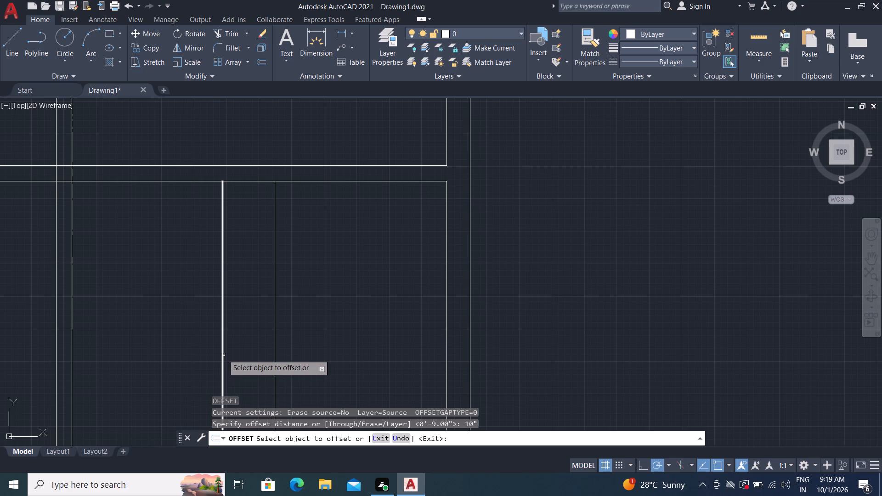
pyautogui.click(223, 355)
pyautogui.click(265, 359)
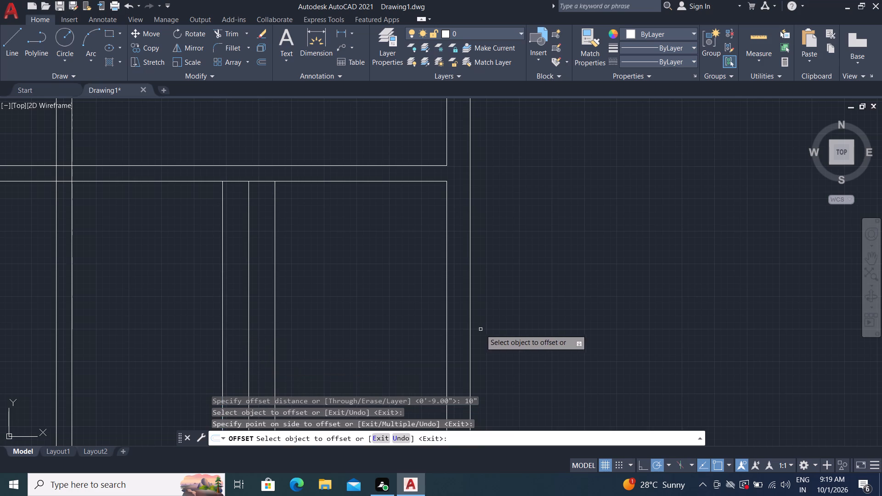
pyautogui.click(275, 341)
pyautogui.click(316, 335)
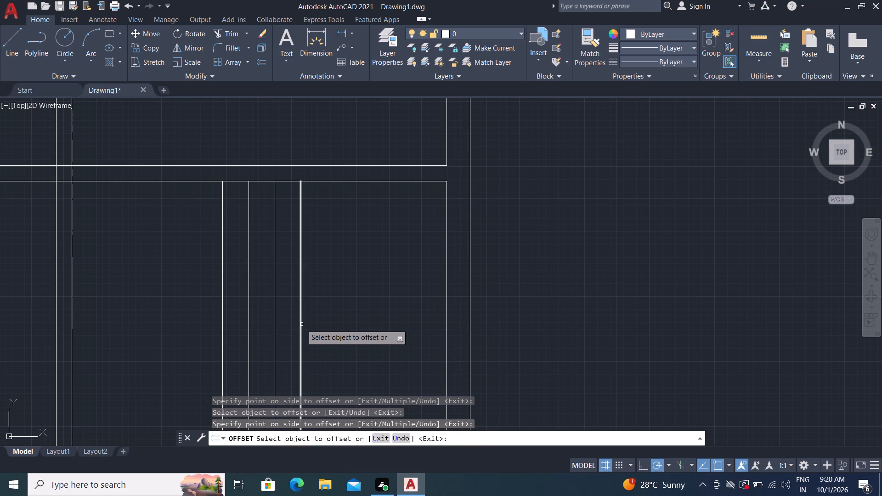
pyautogui.click(301, 324)
pyautogui.click(363, 311)
pyautogui.press('Escape')
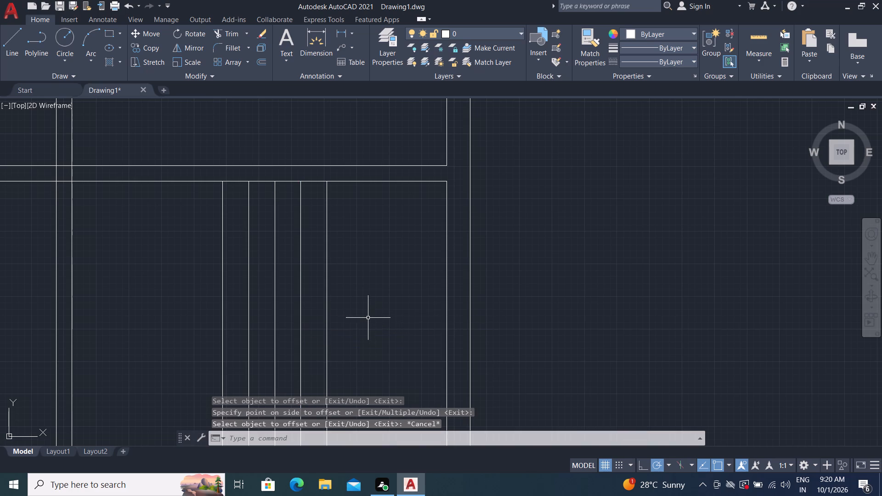
# Offset the inner line of the bottom-right room's right wall 3' leftward, into the room.
pyautogui.write('o')
pyautogui.press('space')
pyautogui.press('3')
pyautogui.press("'")
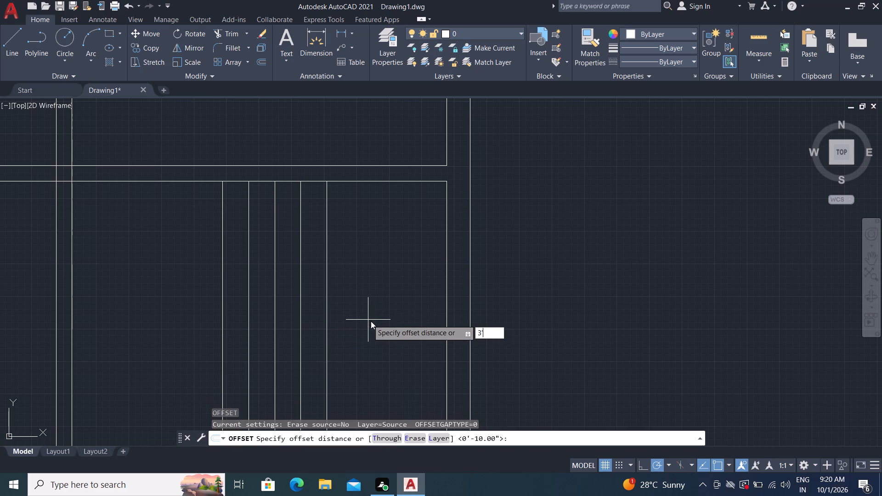
pyautogui.press('space')
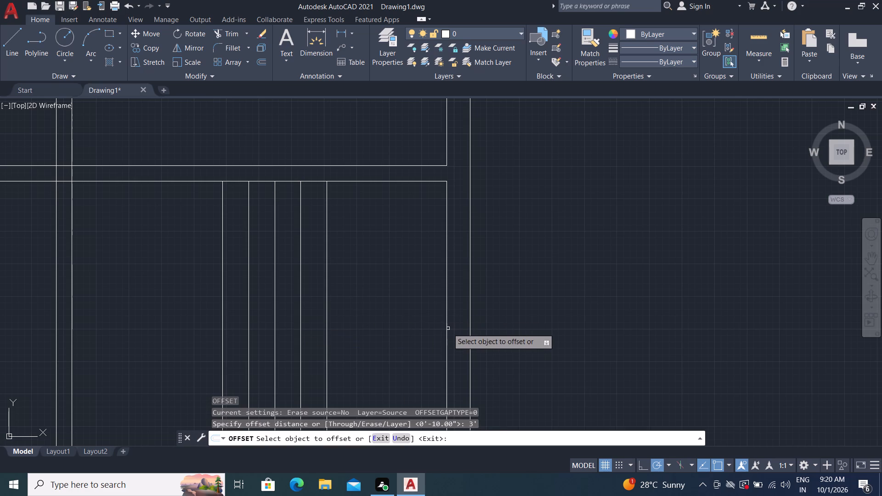
pyautogui.click(446, 329)
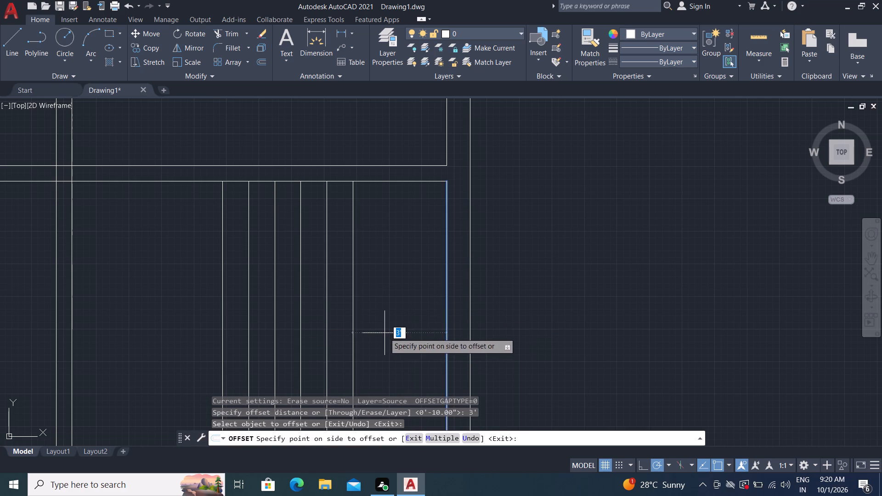
pyautogui.click(384, 333)
pyautogui.press('Escape')
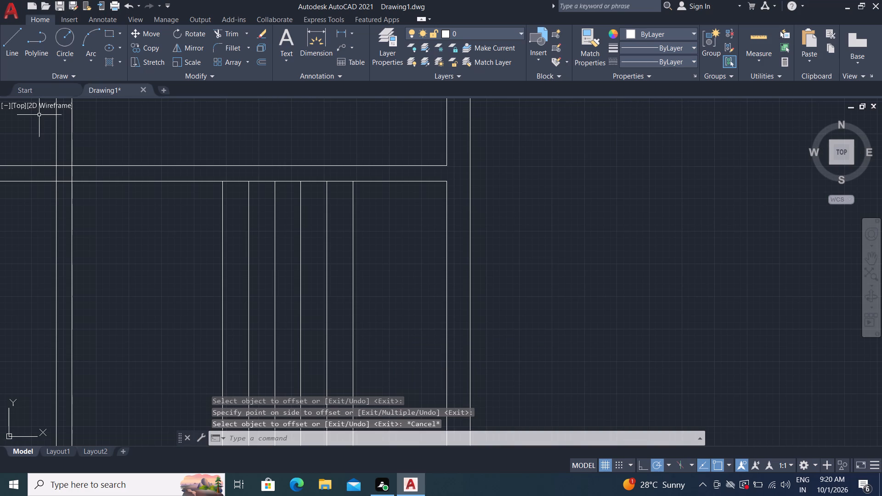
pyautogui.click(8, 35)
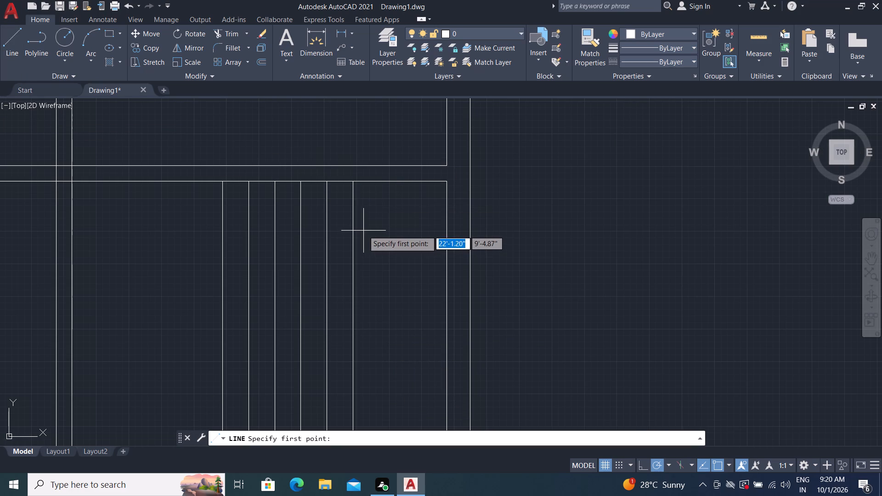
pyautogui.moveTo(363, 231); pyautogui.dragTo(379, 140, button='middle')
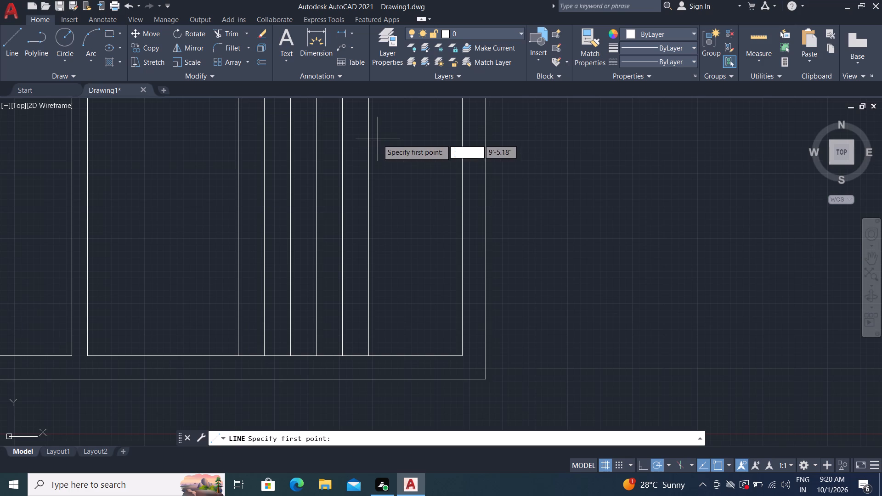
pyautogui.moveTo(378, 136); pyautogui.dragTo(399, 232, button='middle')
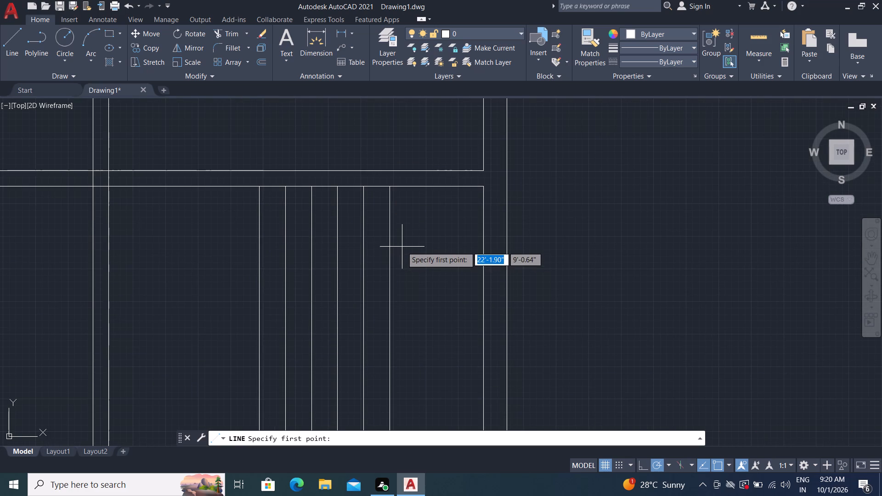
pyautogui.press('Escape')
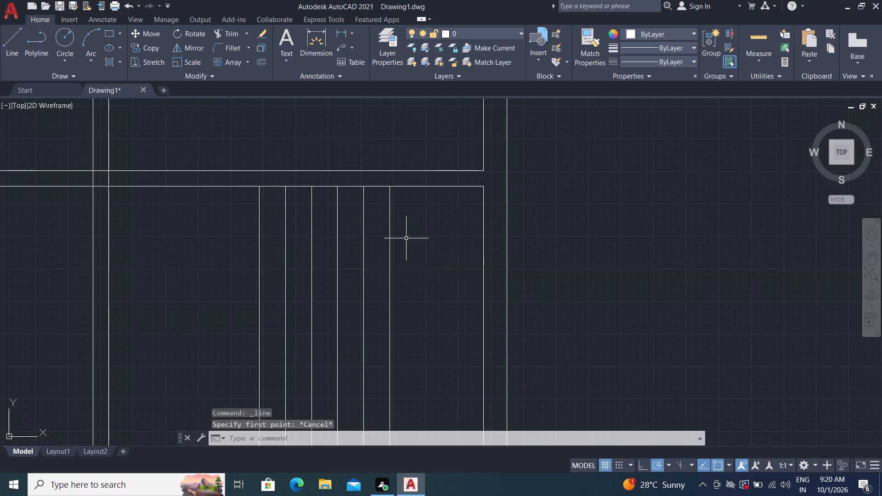
# Offset the top wall line of the bottom-right room 3' downward, across the vertical lines.
pyautogui.press('o')
pyautogui.press('space')
pyautogui.press('space')
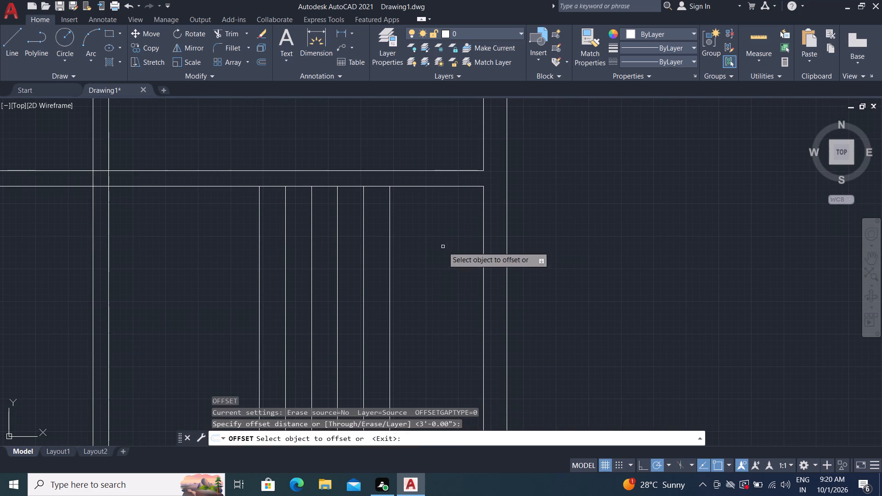
pyautogui.click(380, 188)
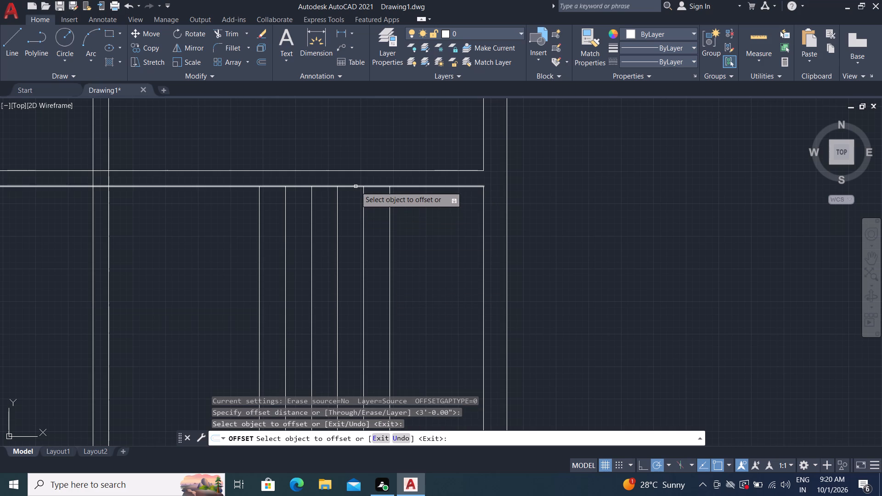
pyautogui.click(356, 186)
pyautogui.click(362, 260)
# Offset the bottom-right room's bottom inner wall line 3' upward, and delete the stray copy offset below the plan.
pyautogui.scroll(-2, 438, 203)
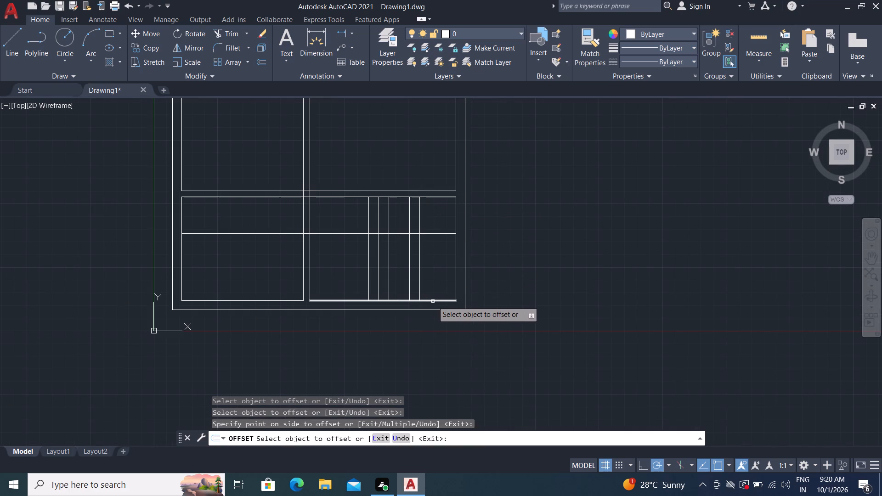
pyautogui.click(433, 301)
pyautogui.click(420, 259)
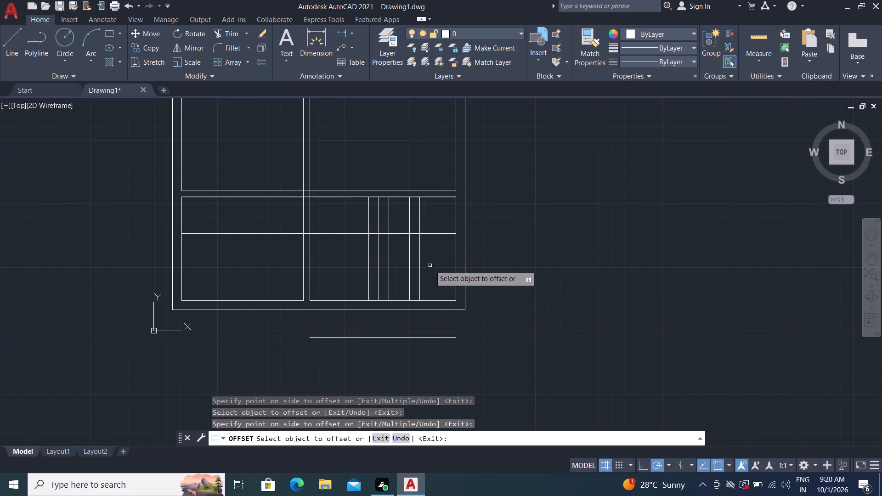
pyautogui.click(431, 301)
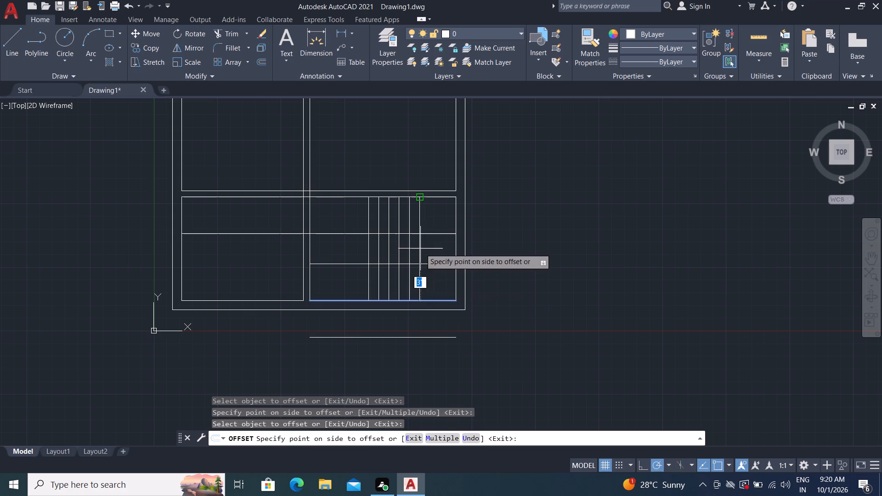
pyautogui.click(420, 248)
pyautogui.press('Escape')
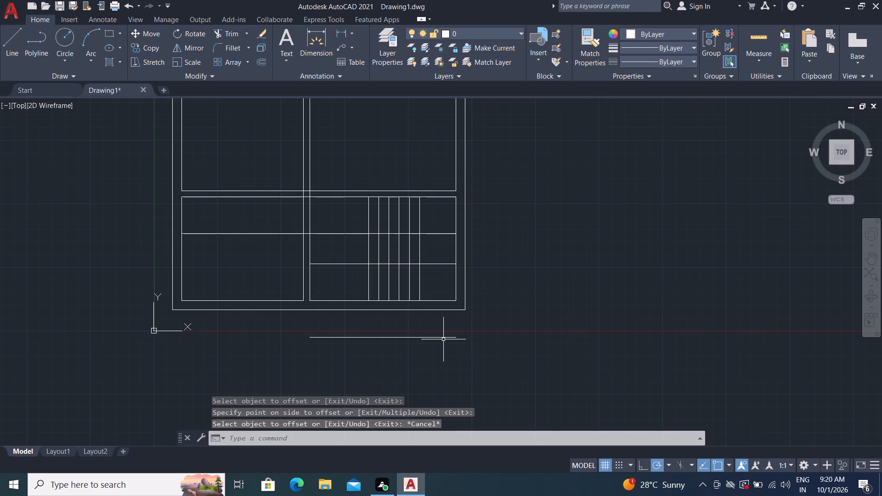
pyautogui.click(443, 339)
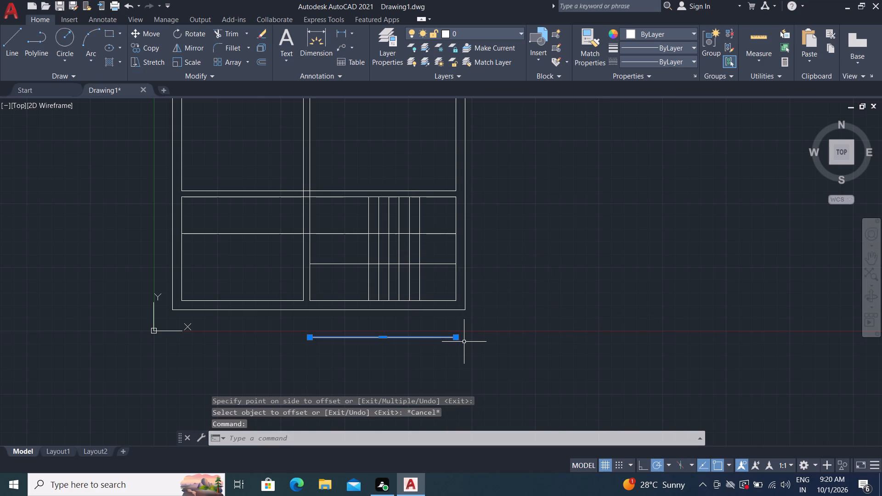
pyautogui.press('Delete')
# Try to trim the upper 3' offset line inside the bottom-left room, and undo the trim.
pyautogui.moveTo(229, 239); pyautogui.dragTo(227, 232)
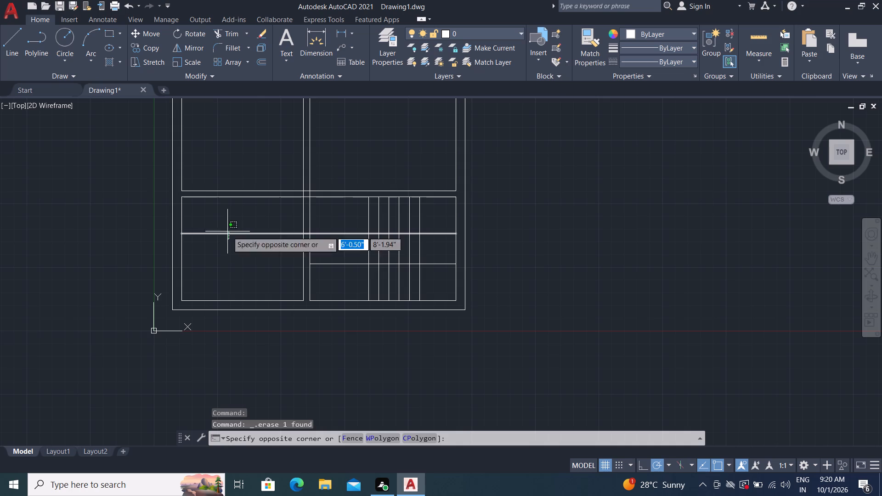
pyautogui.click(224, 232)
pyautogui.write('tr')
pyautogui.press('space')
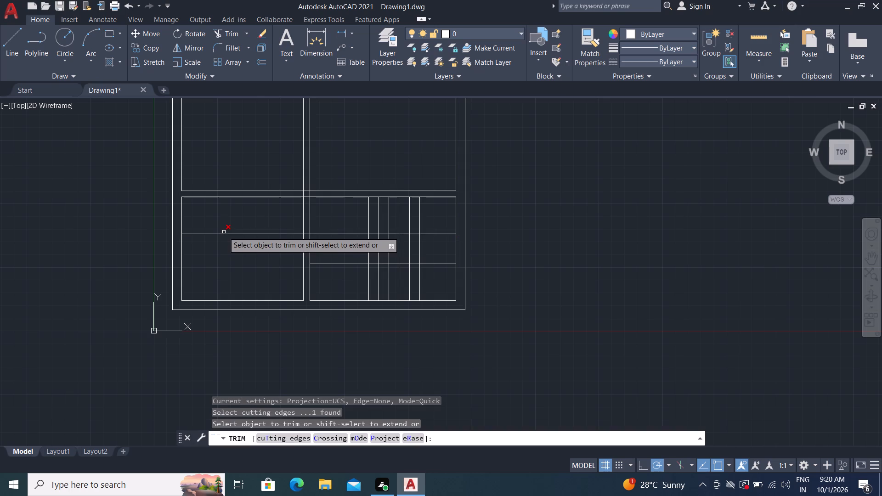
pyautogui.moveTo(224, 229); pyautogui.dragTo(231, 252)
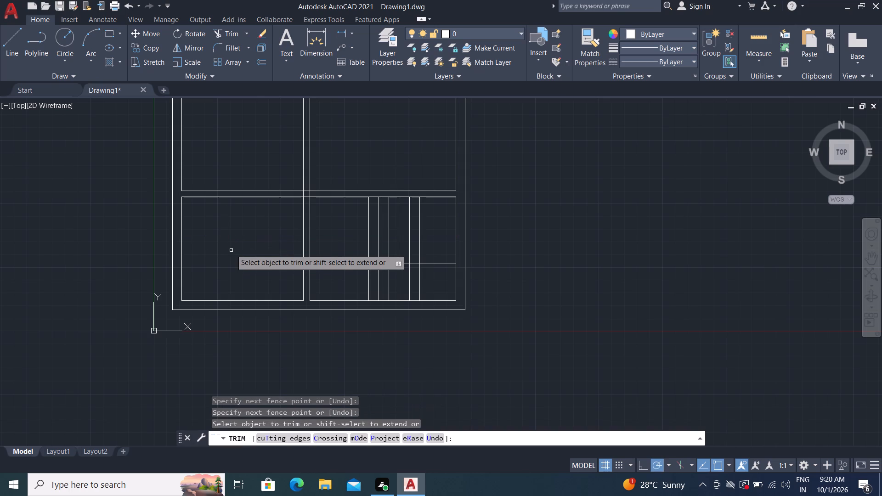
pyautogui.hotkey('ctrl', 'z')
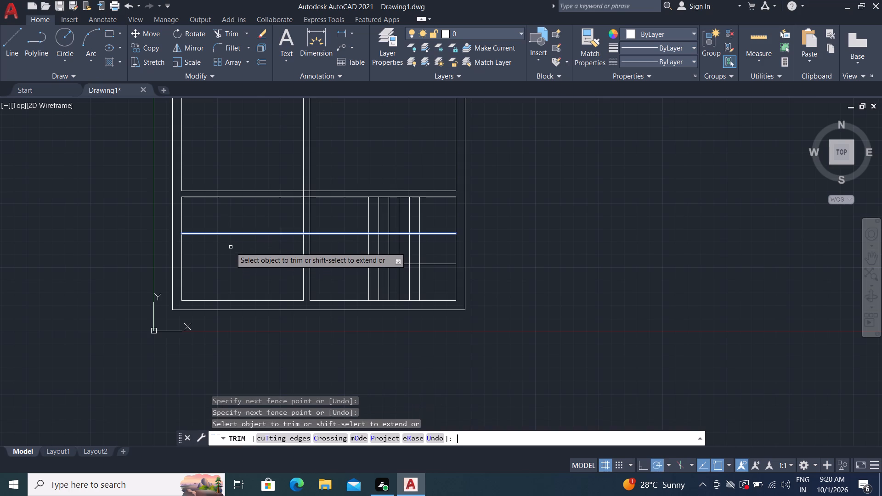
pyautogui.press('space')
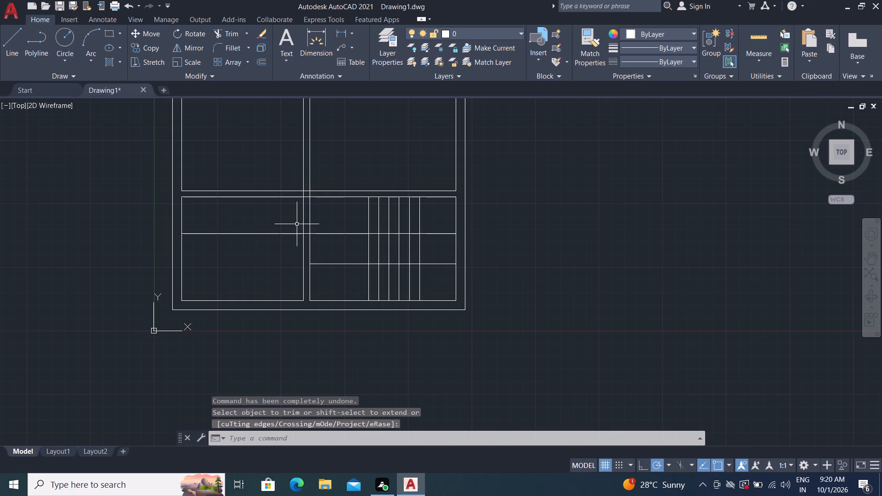
# Trim the upper 3' offset line from the bottom-left room, the partition and the area left of the first vertical stair line.
pyautogui.press('t')
pyautogui.press('r')
pyautogui.press('space')
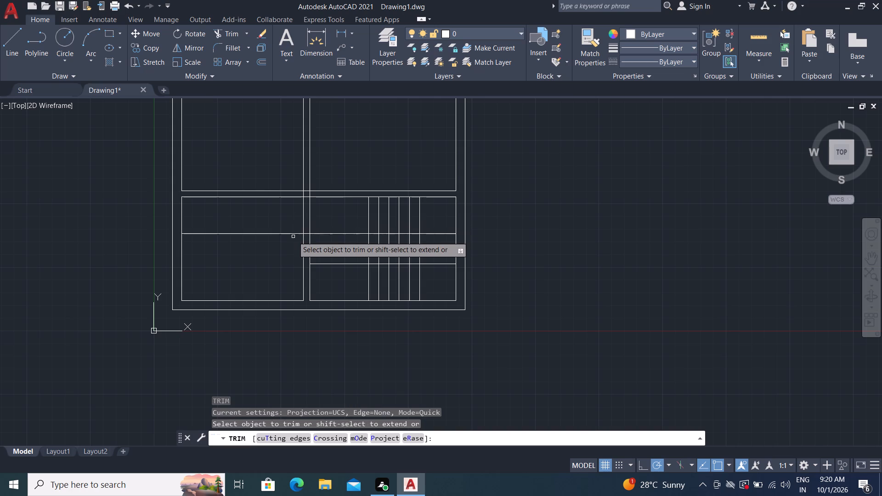
pyautogui.click(292, 234)
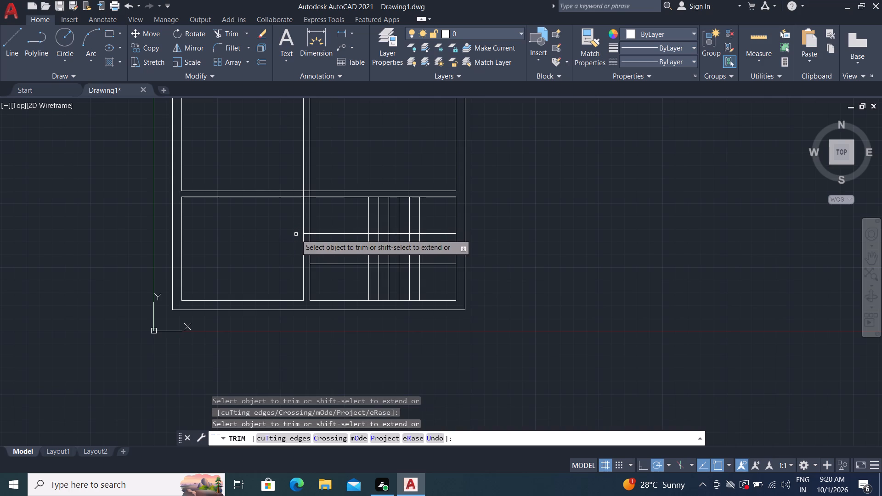
pyautogui.scroll(4, 307, 241)
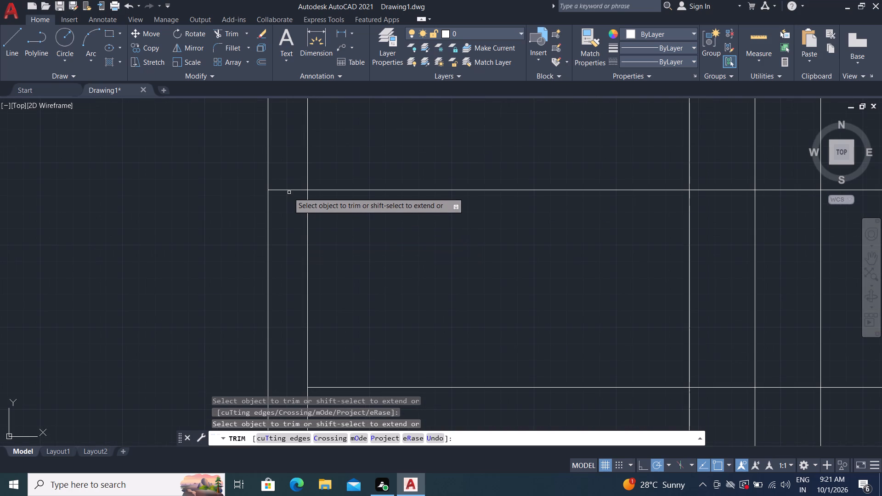
pyautogui.click(287, 190)
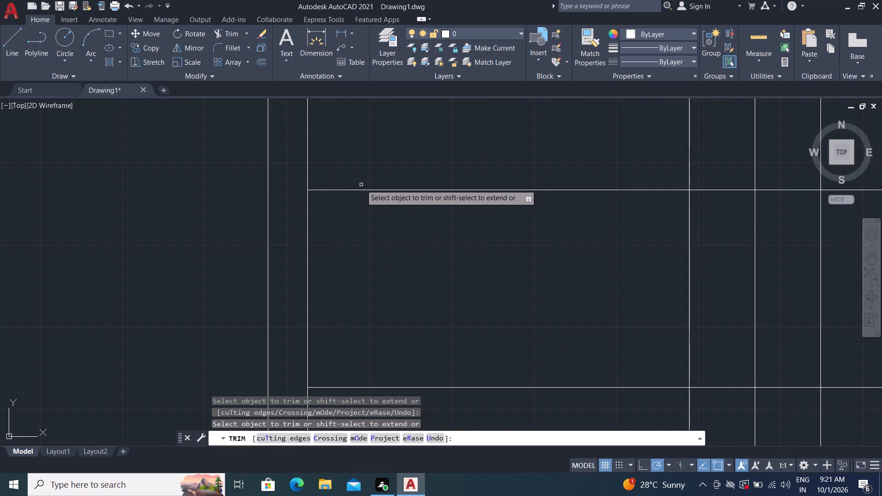
pyautogui.click(365, 190)
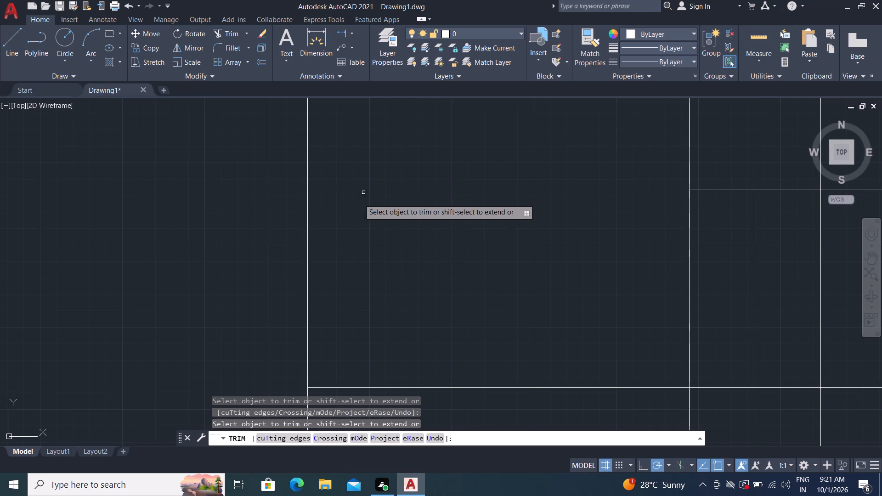
# Trim the five leftmost vertical stair lines between the upper and lower 3' offset lines.
pyautogui.scroll(-1, 345, 212)
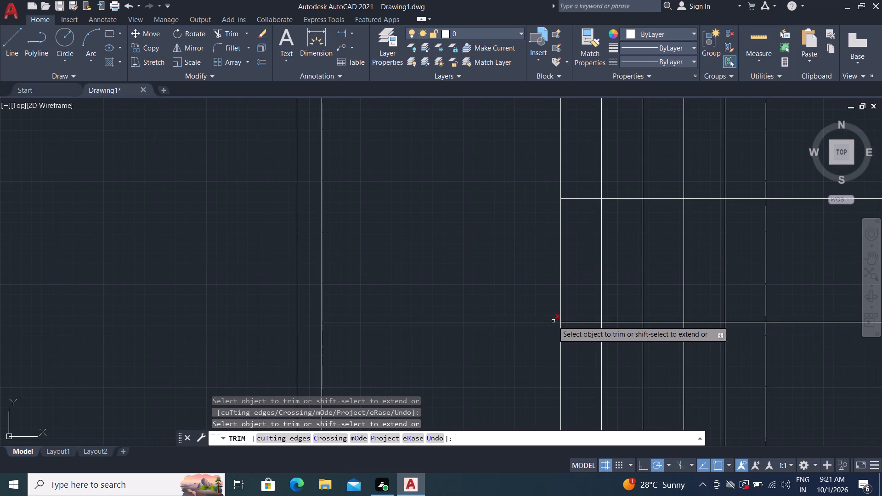
pyautogui.click(560, 283)
pyautogui.moveTo(514, 273); pyautogui.dragTo(517, 272)
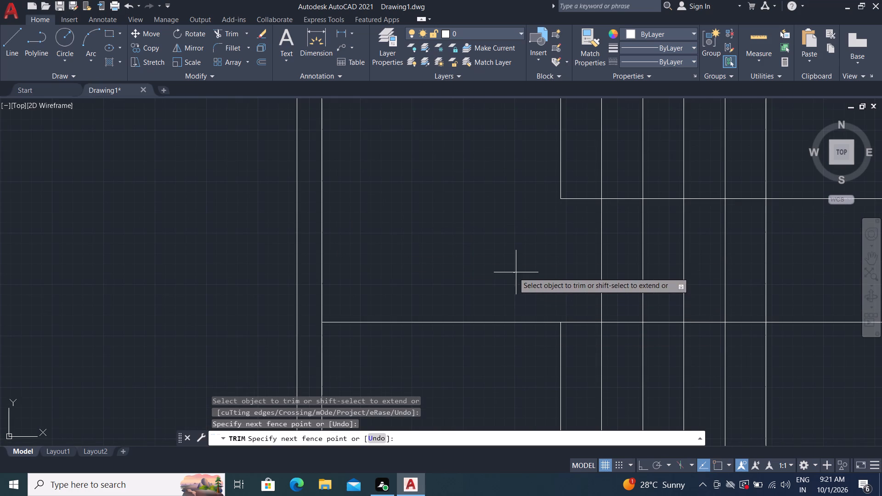
pyautogui.moveTo(517, 272); pyautogui.dragTo(737, 241)
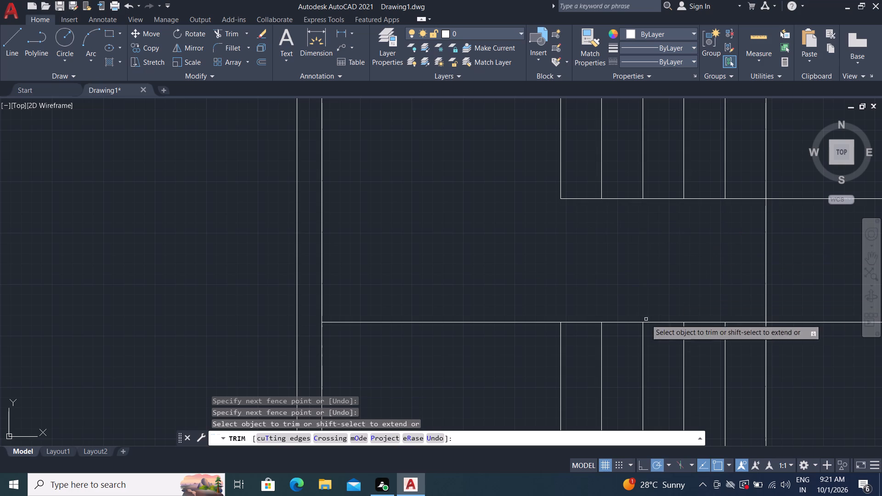
# Trim the lower 3' offset line back to the third vertical line and remove the two leftmost lines of the lower flight.
pyautogui.click(555, 323)
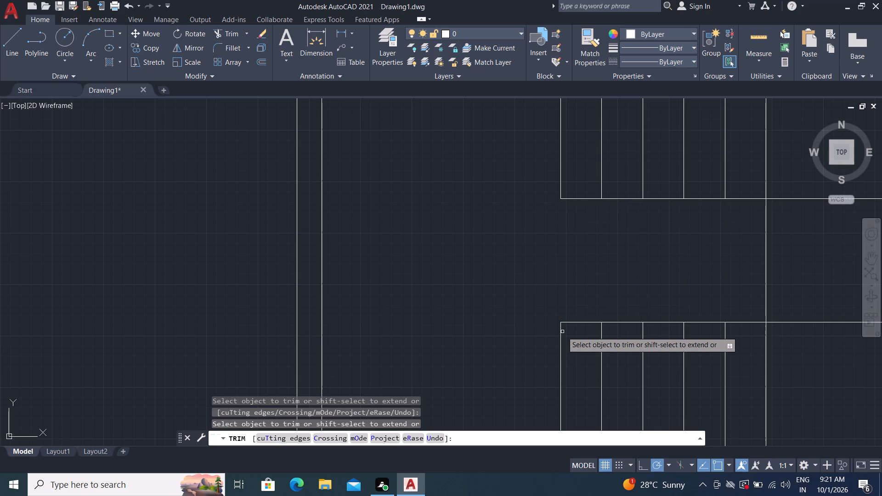
pyautogui.click(562, 332)
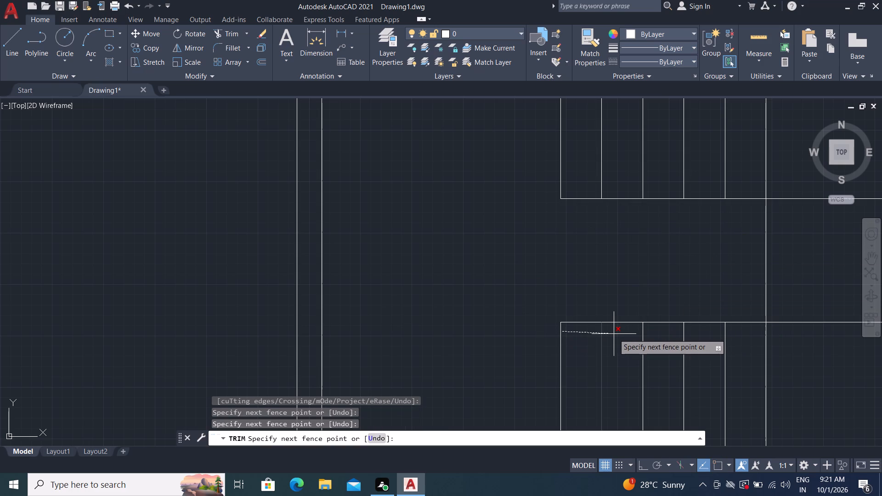
pyautogui.click(613, 334)
pyautogui.click(559, 351)
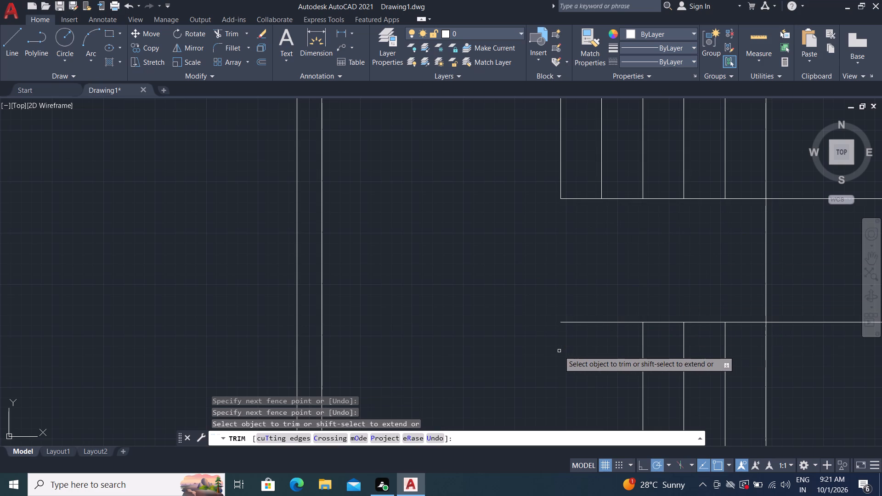
pyautogui.moveTo(571, 287); pyautogui.dragTo(590, 350)
pyautogui.scroll(-2, 507, 289)
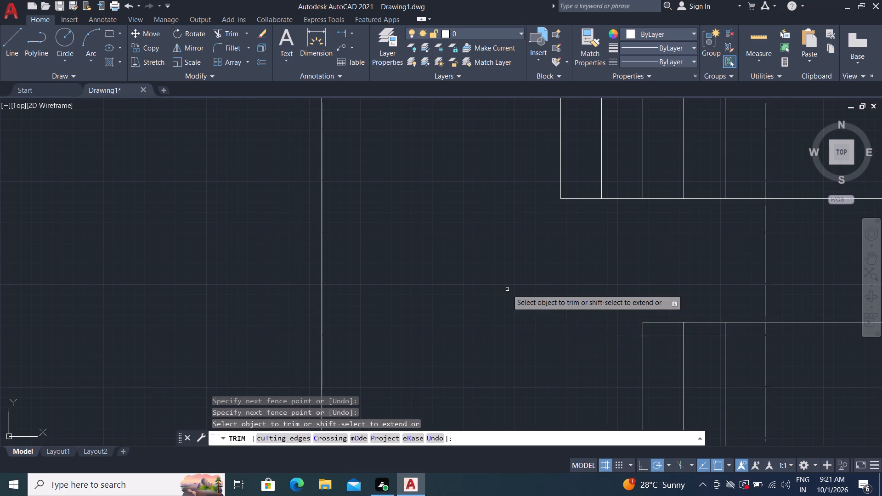
pyautogui.scroll(-1, 507, 289)
pyautogui.press('Escape')
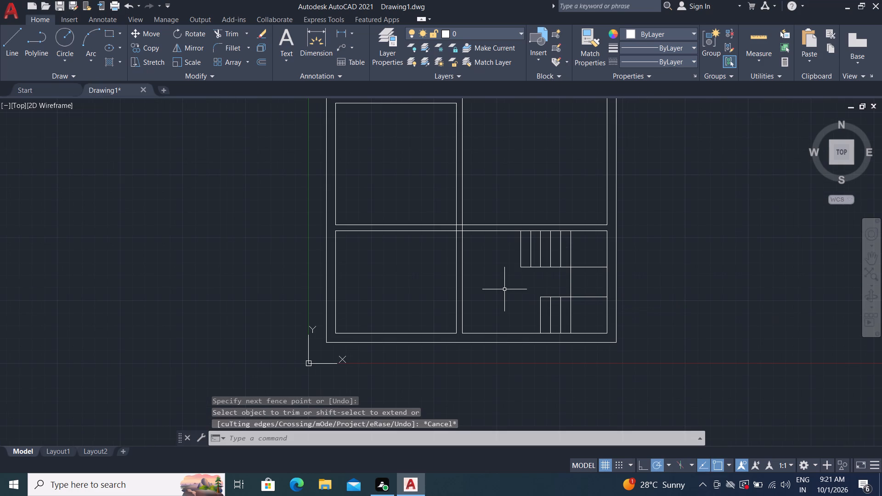
# Trim both 3' offset lines between the last vertical stair line and the inner face of the right outer wall.
pyautogui.press('t')
pyautogui.write('r')
pyautogui.press('space')
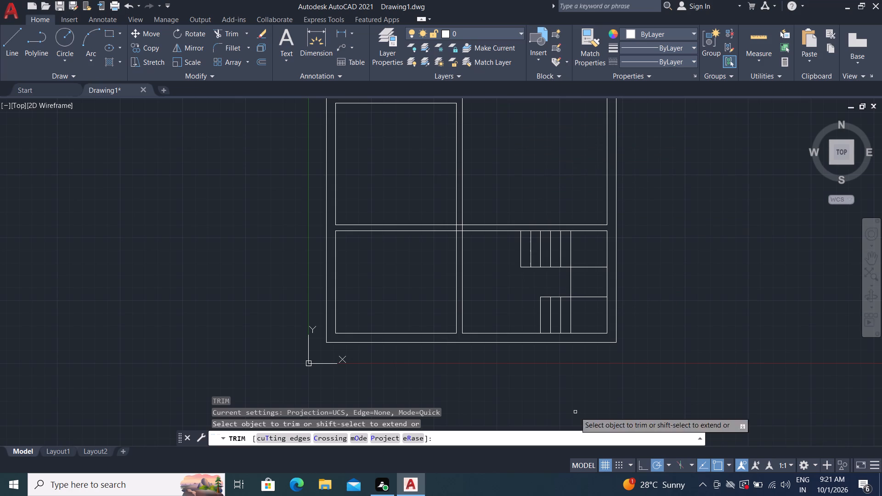
pyautogui.scroll(3, 591, 295)
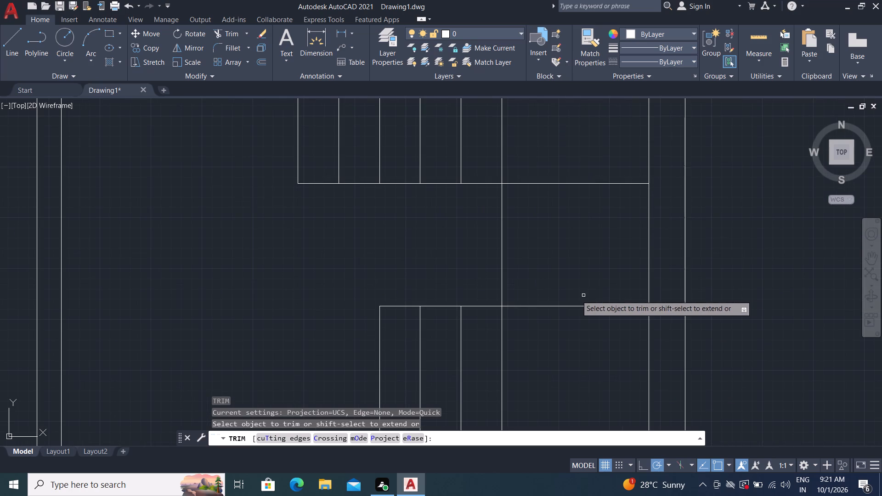
pyautogui.click(584, 155)
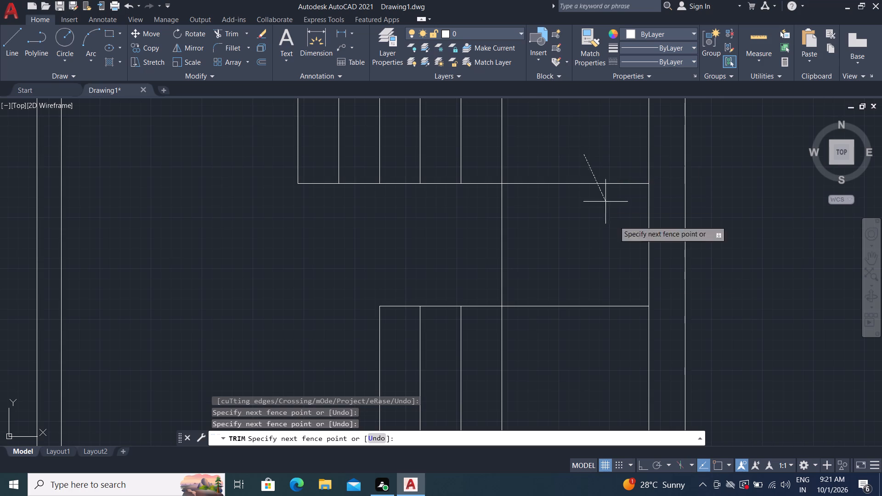
pyautogui.click(628, 338)
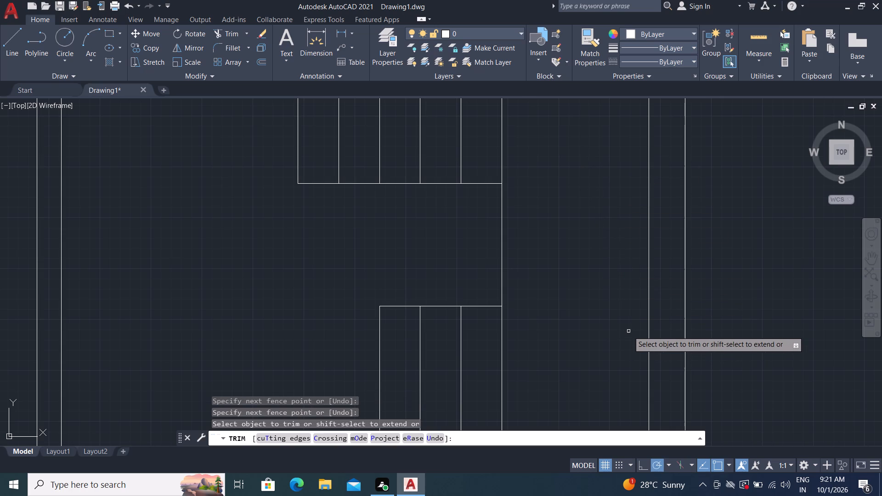
pyautogui.press('Escape')
# Draw a horizontal line from the upper flight's lower inner corner to the inner face of the right outer wall.
pyautogui.scroll(-1, 534, 276)
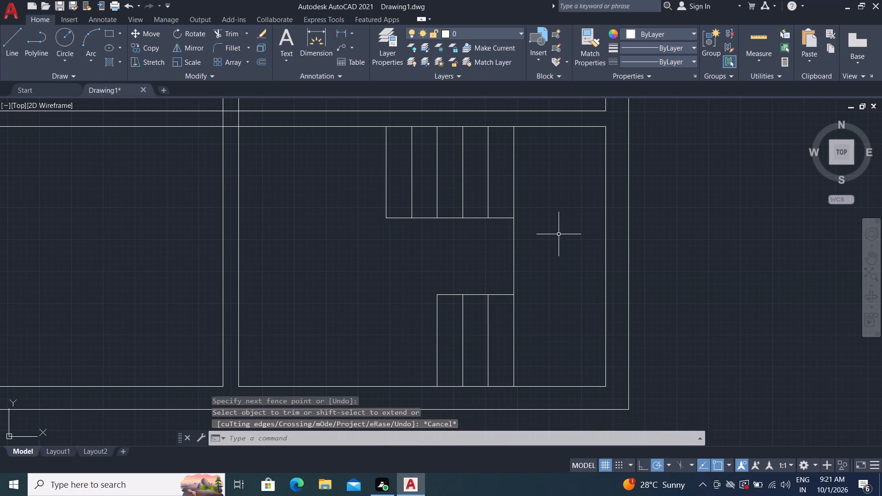
pyautogui.scroll(2, 521, 216)
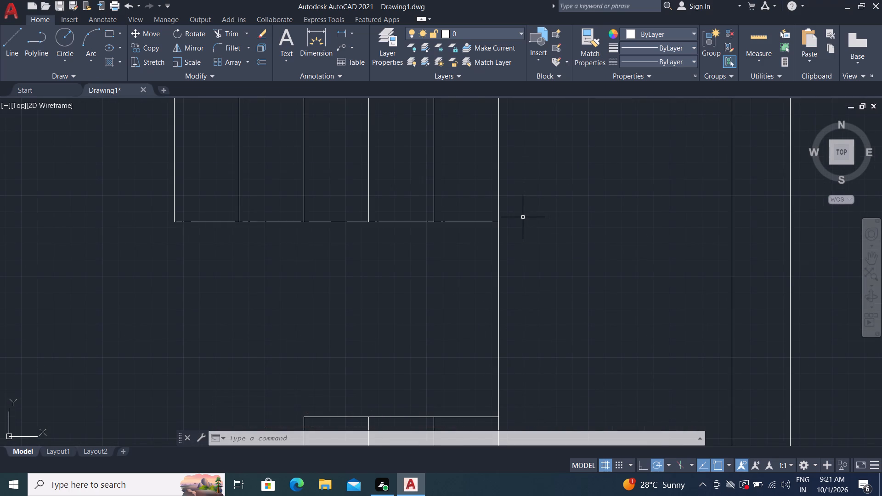
pyautogui.write('l')
pyautogui.press('space')
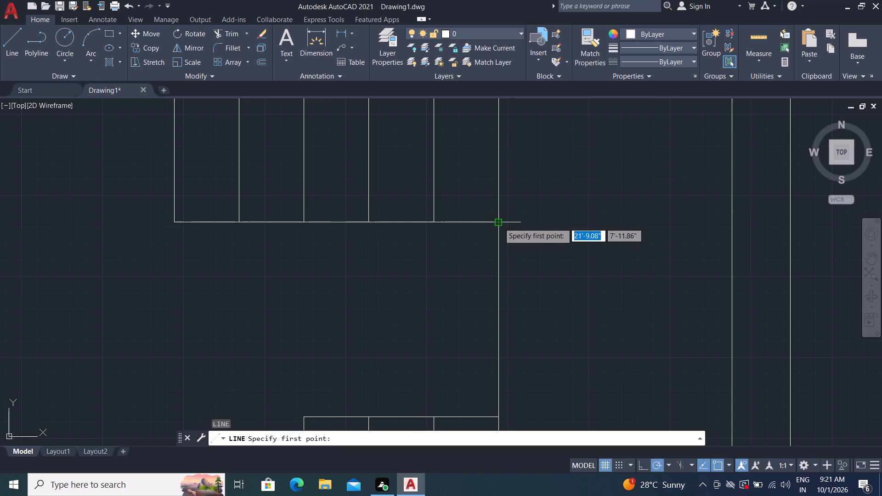
pyautogui.click(499, 222)
pyautogui.click(735, 224)
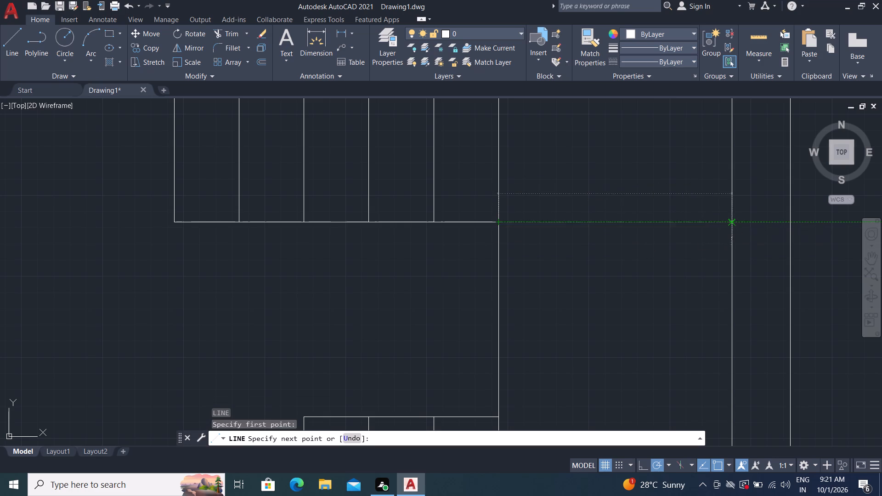
pyautogui.press('Escape')
# Offset the new horizontal line downward three times at 10" to form treads between the upper and lower flights.
pyautogui.press('o')
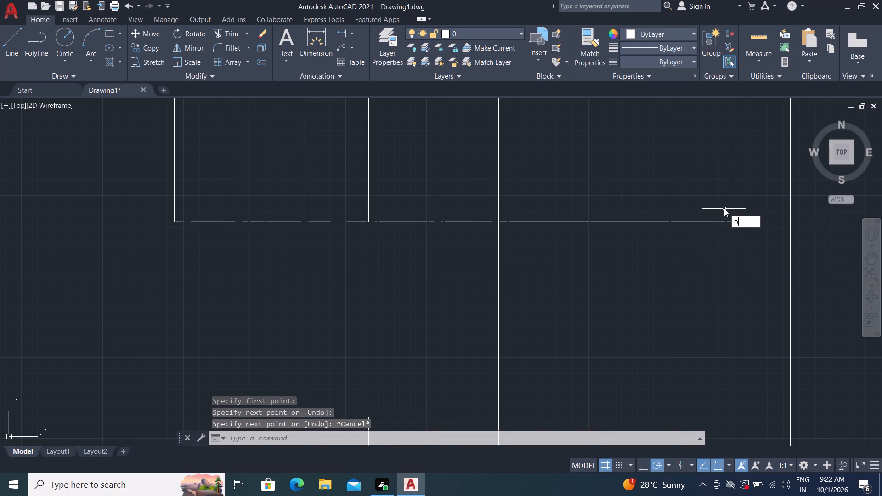
pyautogui.press('space')
pyautogui.write('1')
pyautogui.press('0')
pyautogui.hotkey('shift', '"')
pyautogui.press('Return')
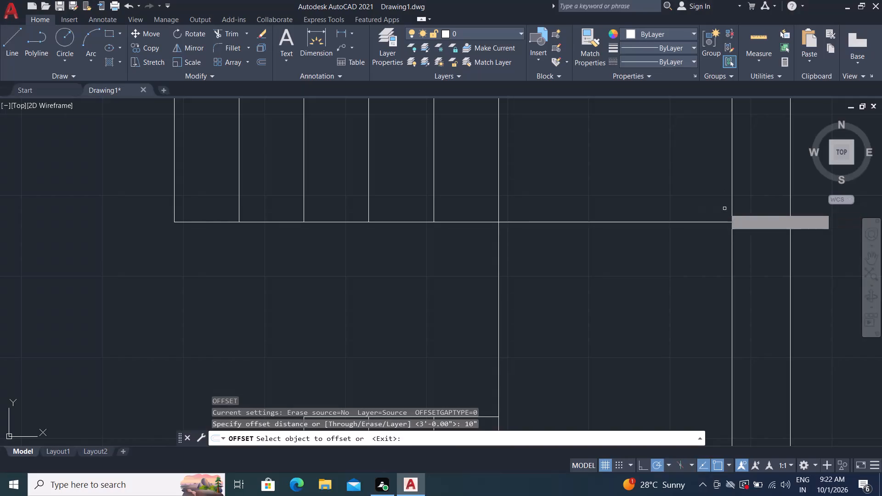
pyautogui.click(677, 224)
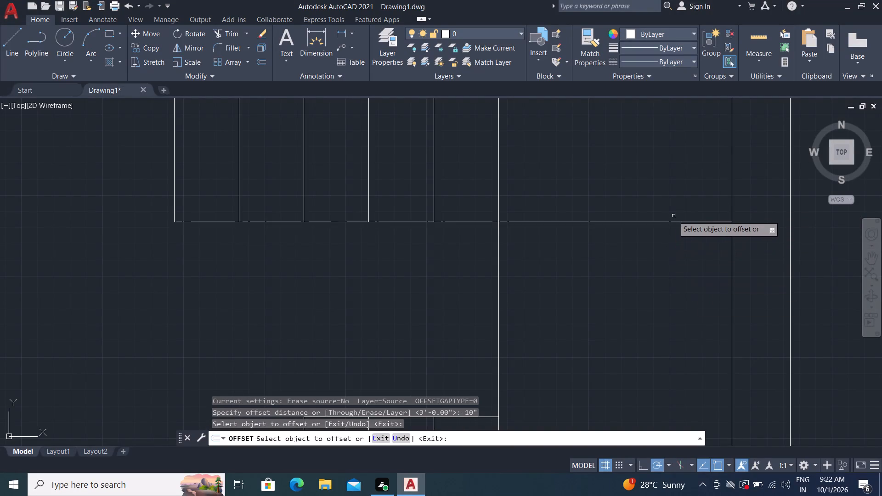
pyautogui.click(683, 222)
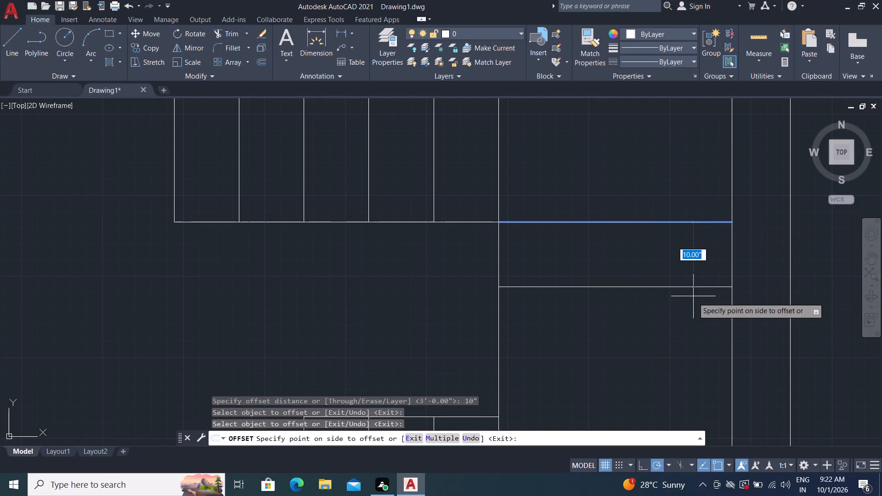
pyautogui.click(693, 315)
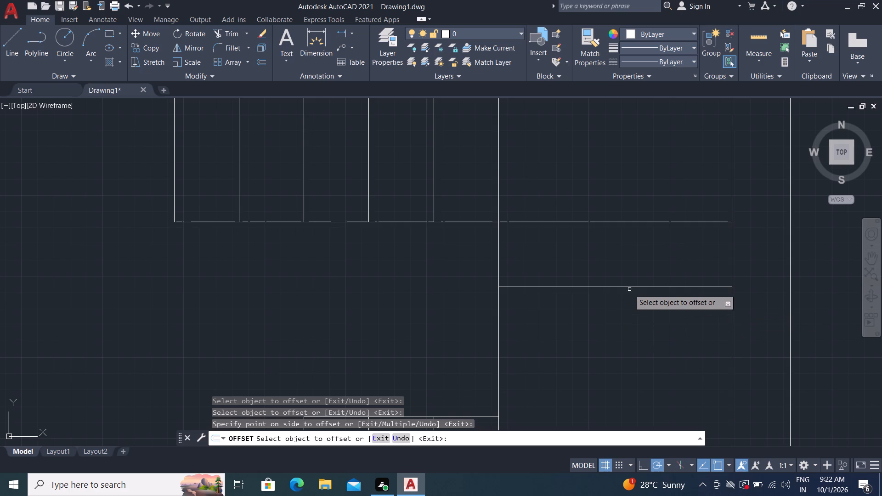
pyautogui.click(634, 287)
pyautogui.click(650, 351)
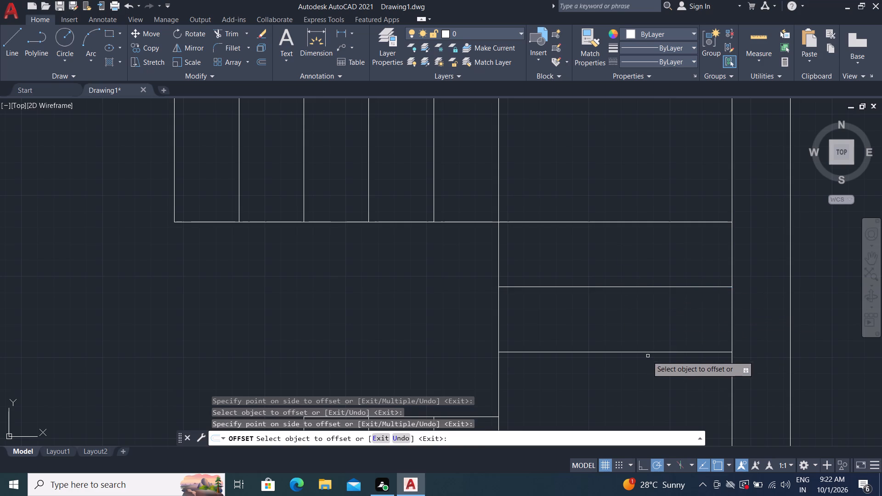
pyautogui.click(645, 351)
pyautogui.click(652, 398)
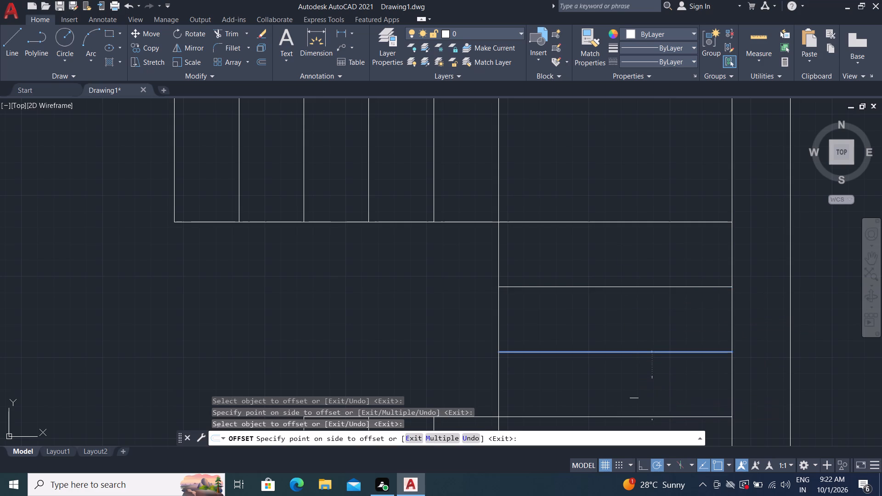
pyautogui.press('Escape')
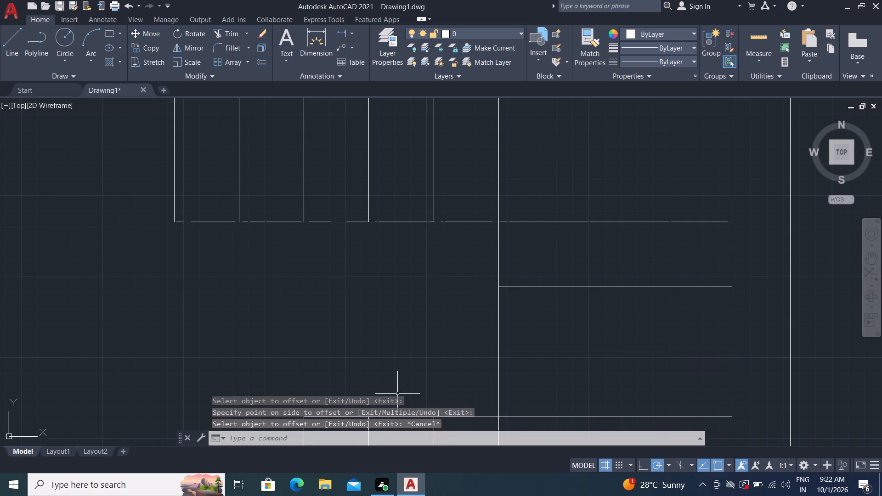
# Offset the upper flight's lower edge, the middle treads' vertical edge and the lower flight's upper edge 1" into the stairwell.
pyautogui.scroll(-1, 391, 288)
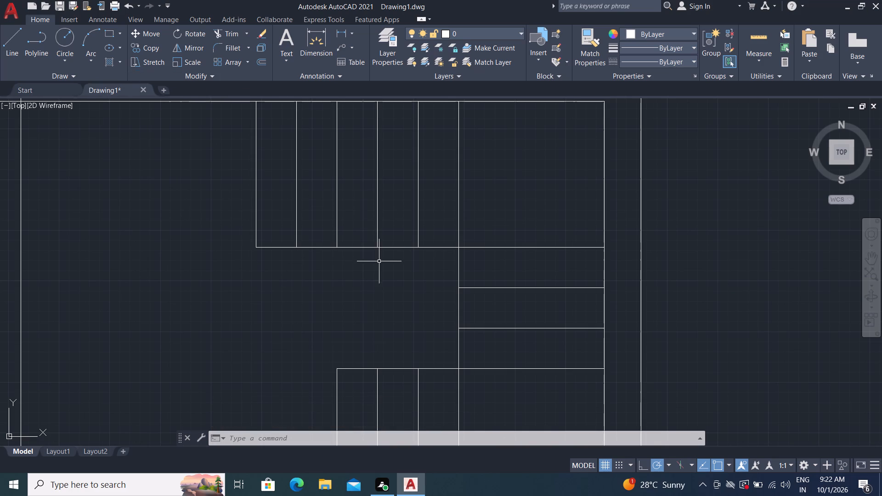
pyautogui.press('o')
pyautogui.press('space')
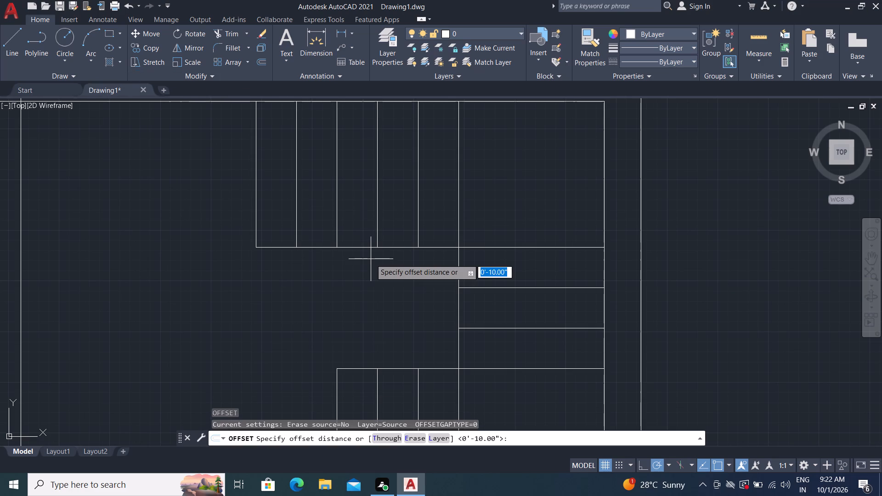
pyautogui.write('1')
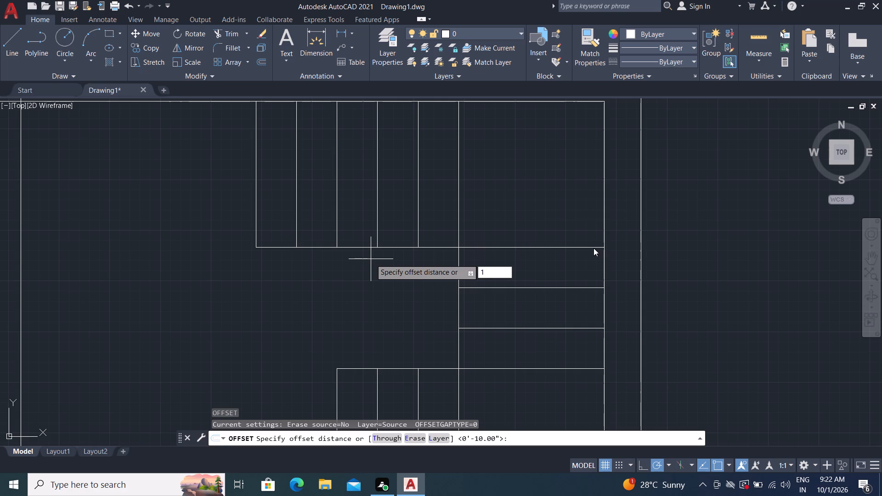
pyautogui.hotkey('shift', '"')
pyautogui.press('Return')
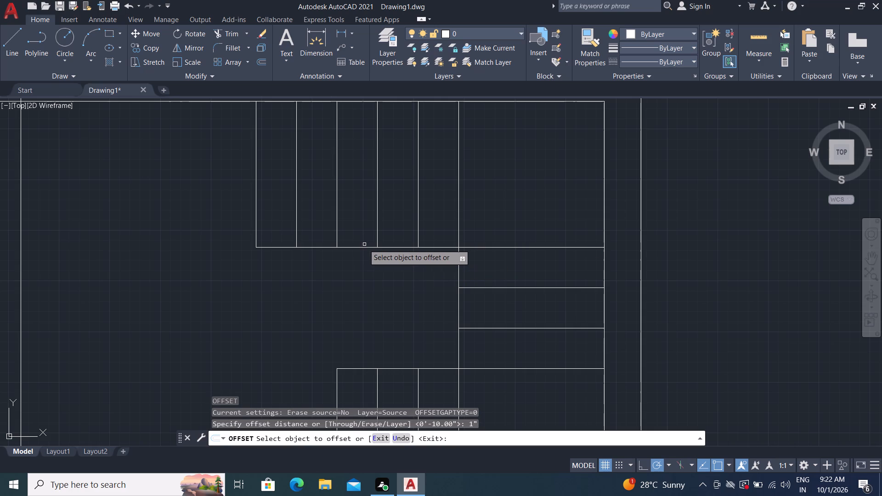
pyautogui.click(362, 248)
pyautogui.click(406, 297)
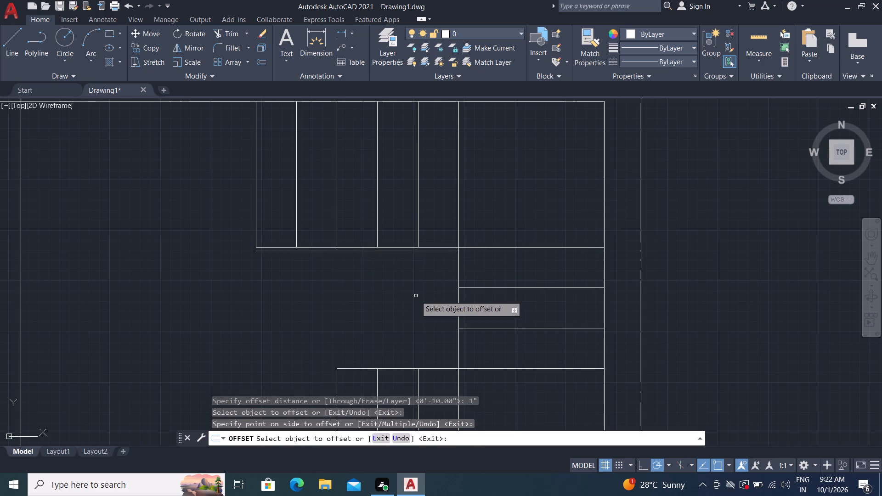
pyautogui.click(459, 301)
pyautogui.click(449, 305)
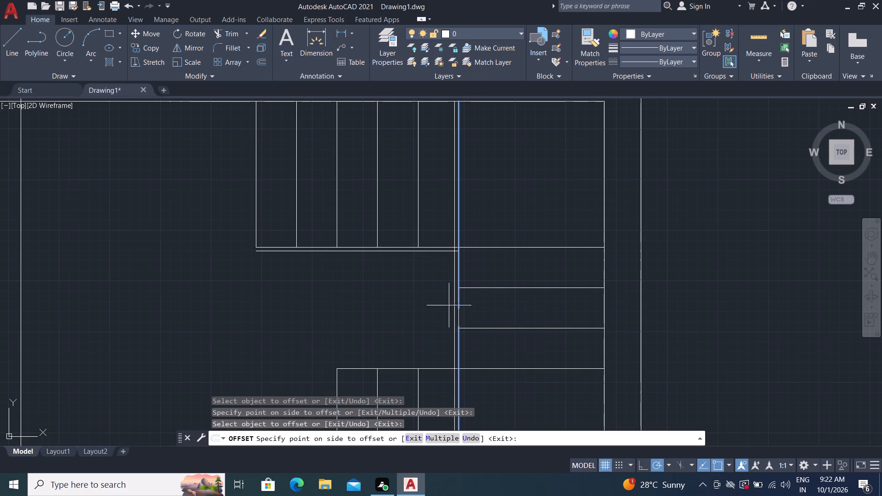
pyautogui.click(446, 371)
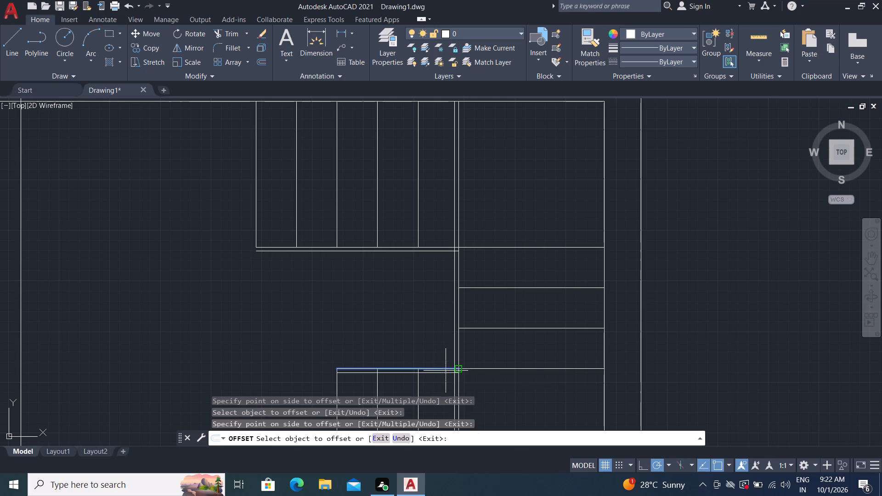
pyautogui.click(433, 351)
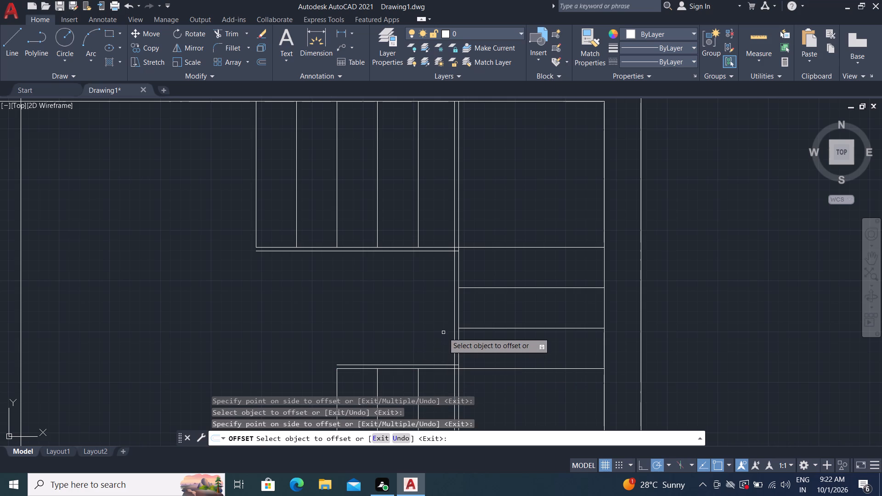
pyautogui.press('Escape')
# Extend the leftmost vertical lines of the lower and upper flights to their 1" offset lines.
pyautogui.write('ex')
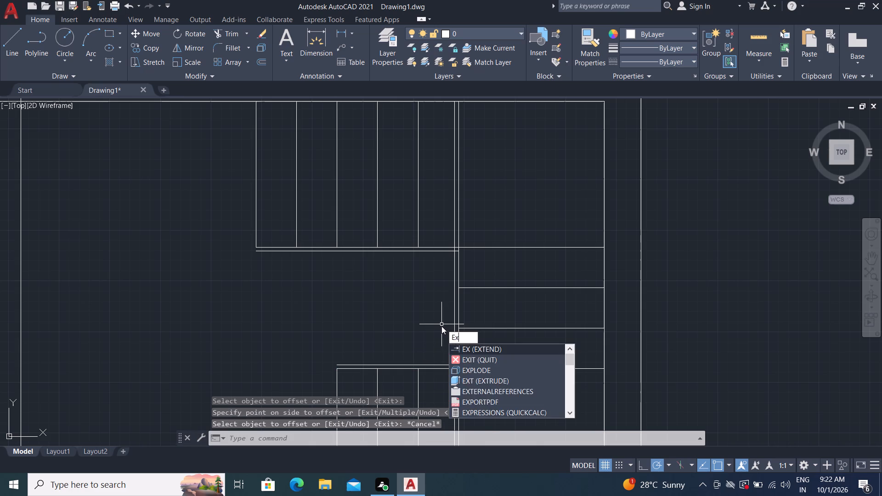
pyautogui.press('space')
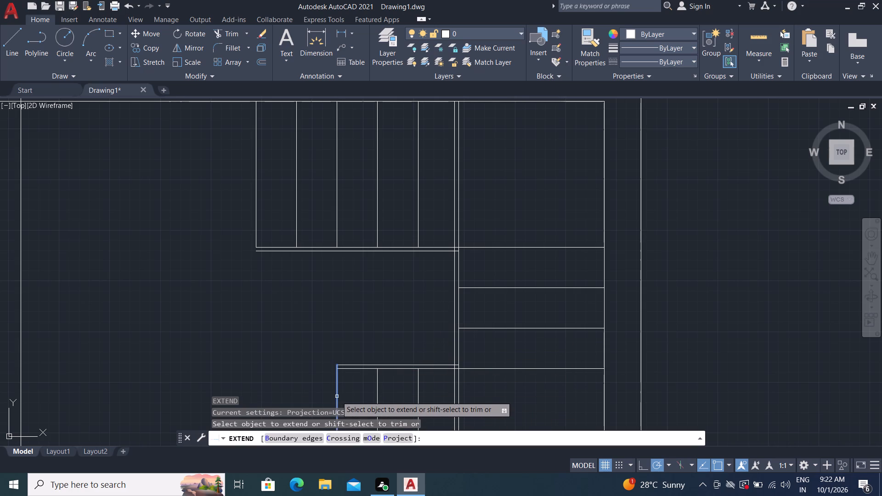
pyautogui.click(337, 393)
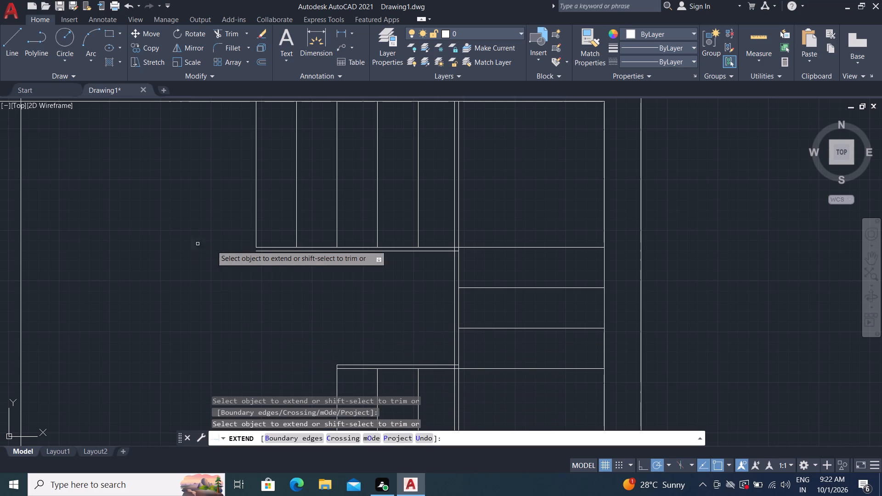
pyautogui.click(257, 241)
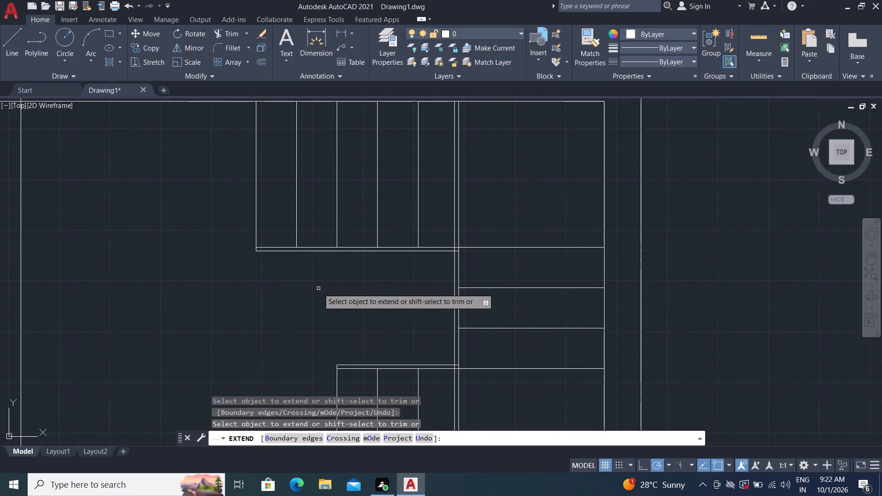
pyautogui.press('Escape')
# Trim the overhanging 1" offset lines at the stairwell's upper inner corner so they meet in a clean corner.
pyautogui.press('t')
pyautogui.press('r')
pyautogui.press('space')
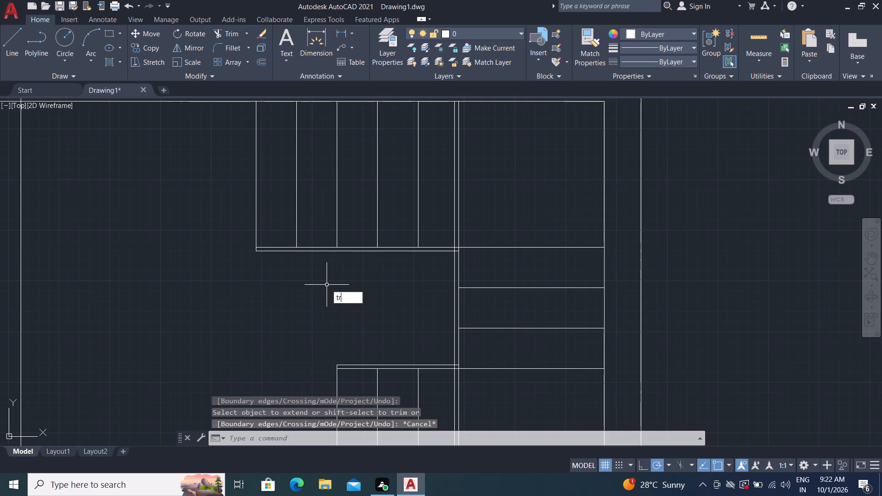
pyautogui.click(453, 222)
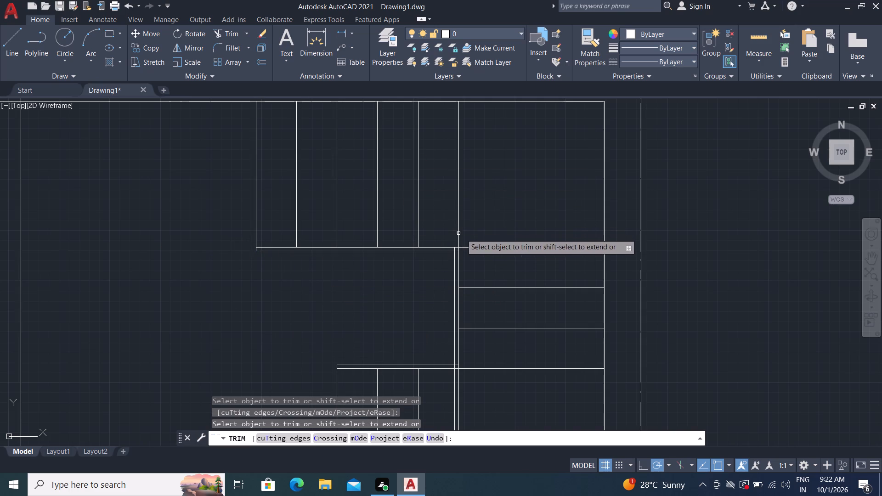
pyautogui.scroll(4, 460, 256)
pyautogui.scroll(4, 404, 247)
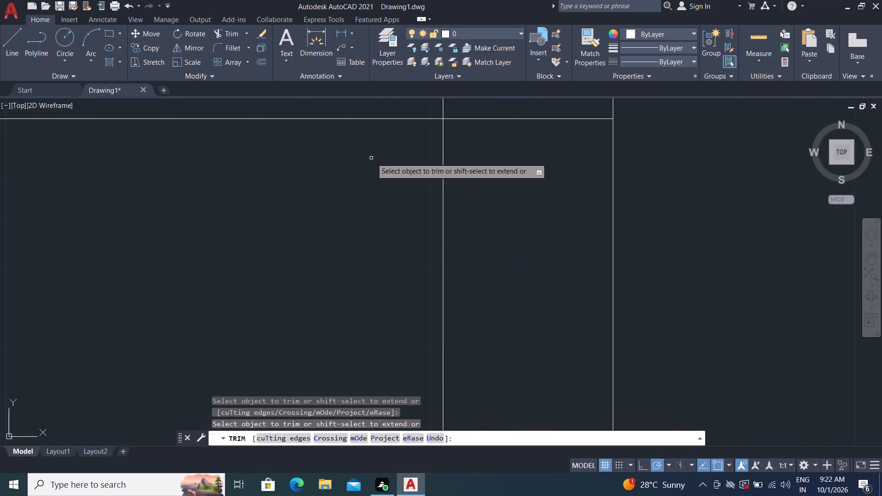
pyautogui.moveTo(376, 162); pyautogui.dragTo(399, 292, button='middle')
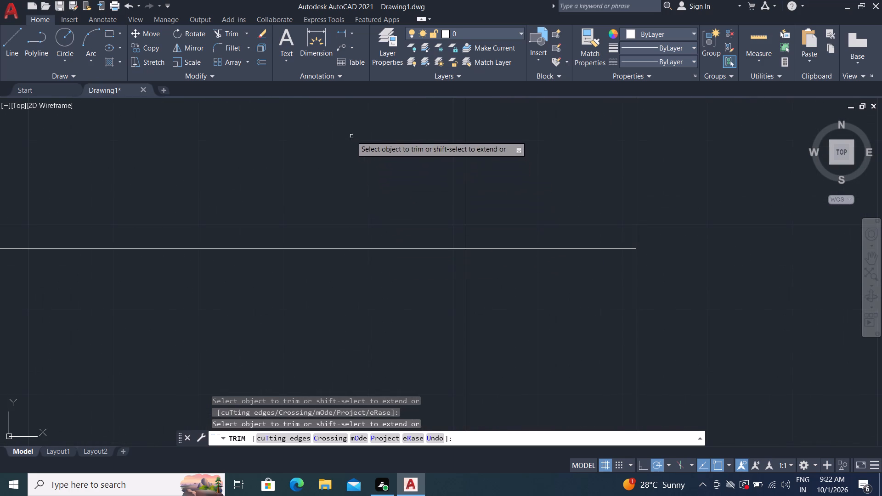
pyautogui.click(351, 136)
pyautogui.click(599, 321)
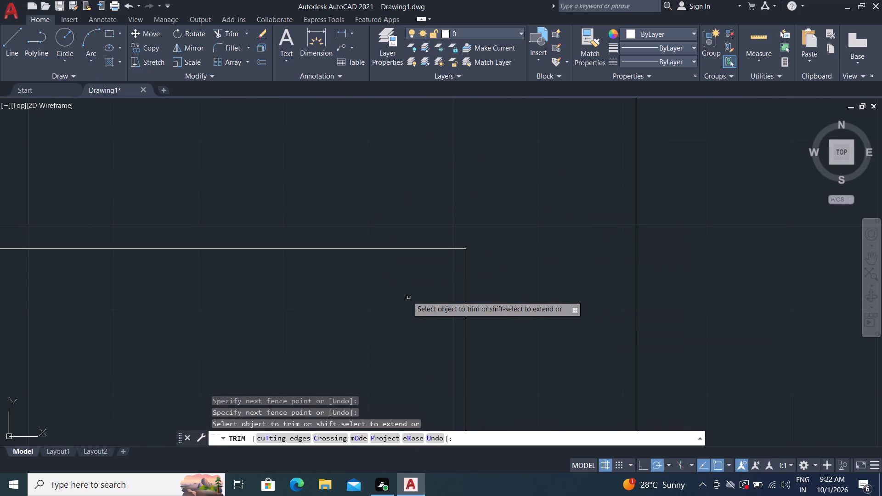
# Trim the overhanging 1" offset lines at the stairwell's lower inner corner so they meet in a clean corner.
pyautogui.scroll(-2, 402, 290)
pyautogui.scroll(-4, 375, 256)
pyautogui.scroll(-4, 334, 163)
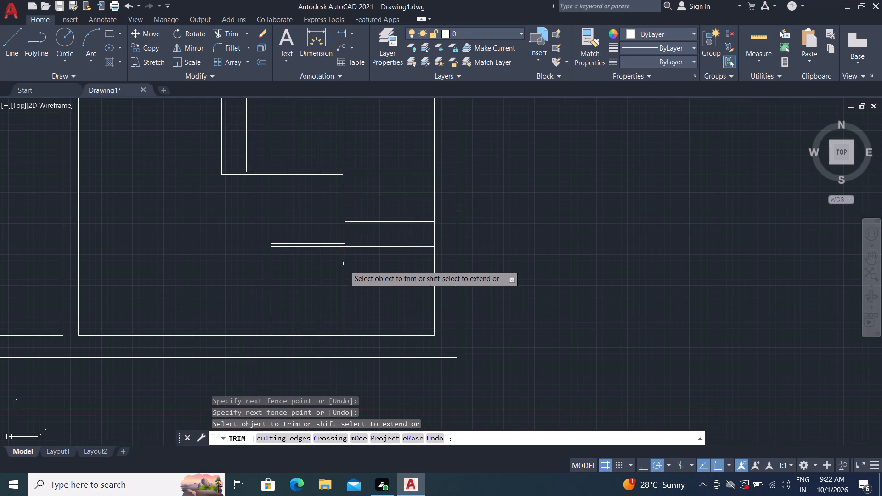
pyautogui.scroll(3, 342, 253)
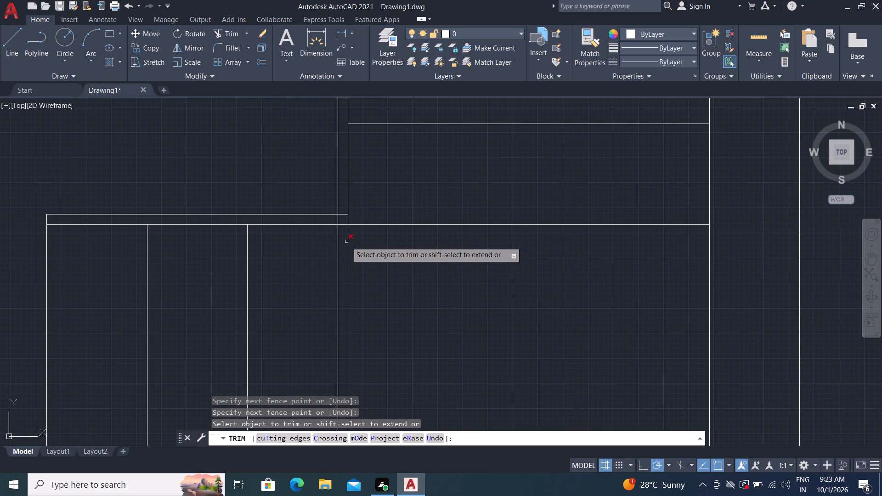
pyautogui.click(338, 246)
pyautogui.scroll(4, 339, 222)
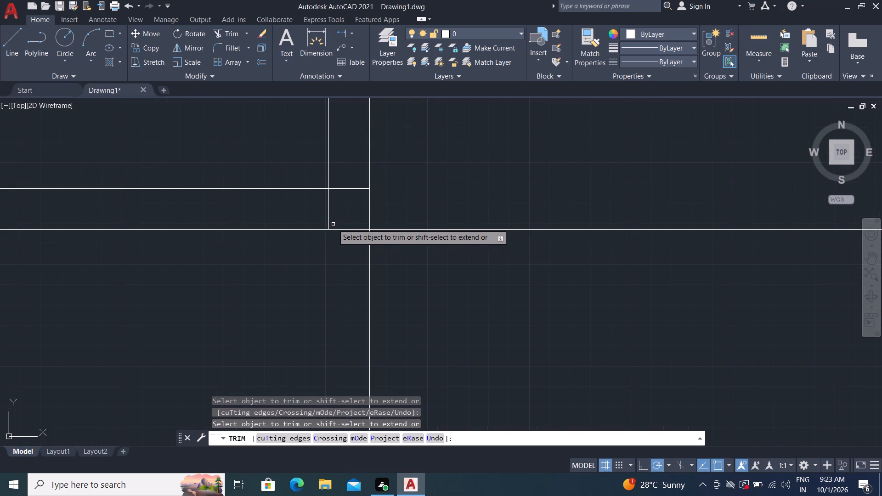
pyautogui.click(303, 210)
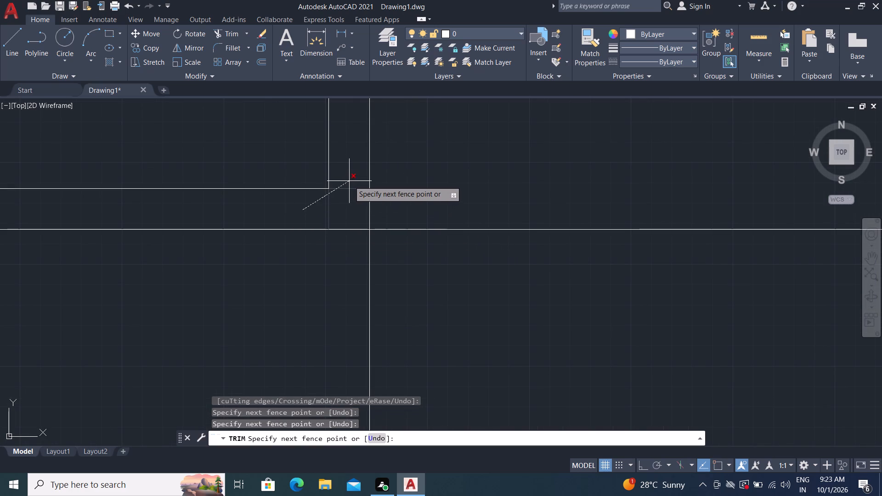
pyautogui.click(350, 181)
pyautogui.press('Escape')
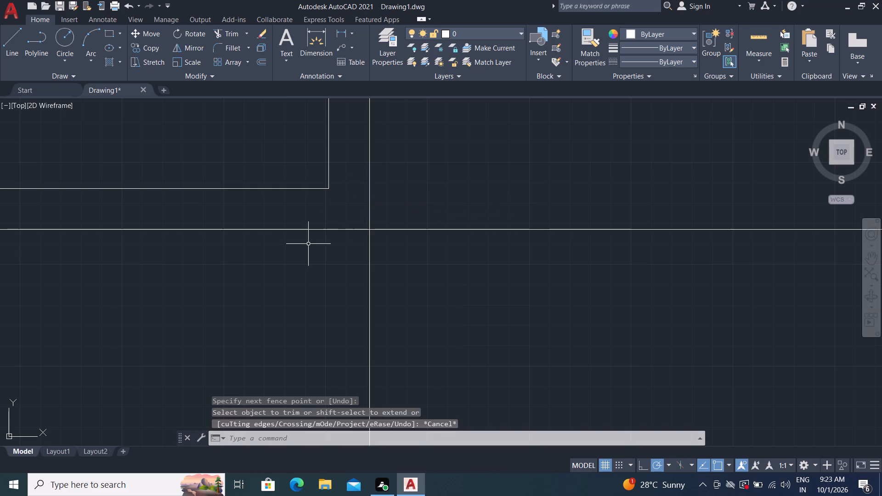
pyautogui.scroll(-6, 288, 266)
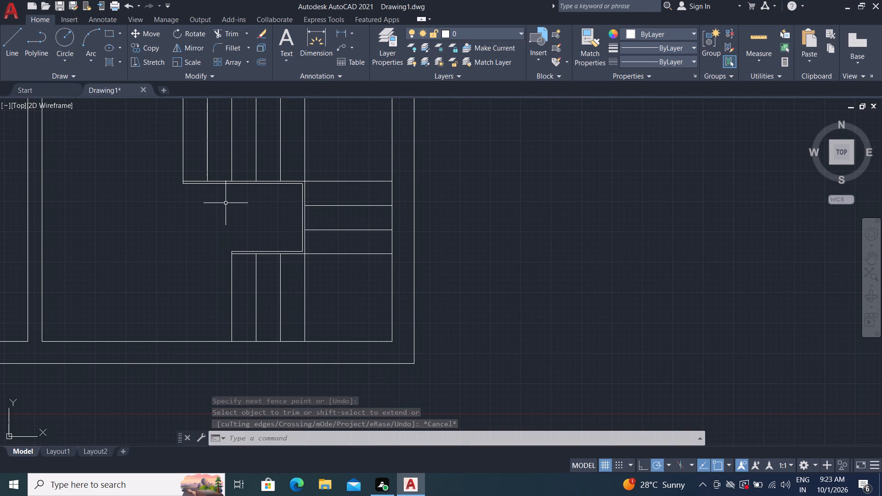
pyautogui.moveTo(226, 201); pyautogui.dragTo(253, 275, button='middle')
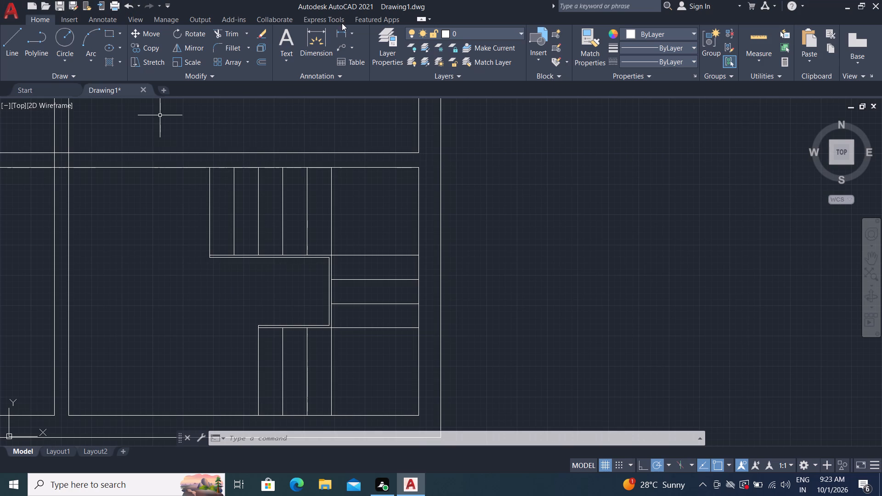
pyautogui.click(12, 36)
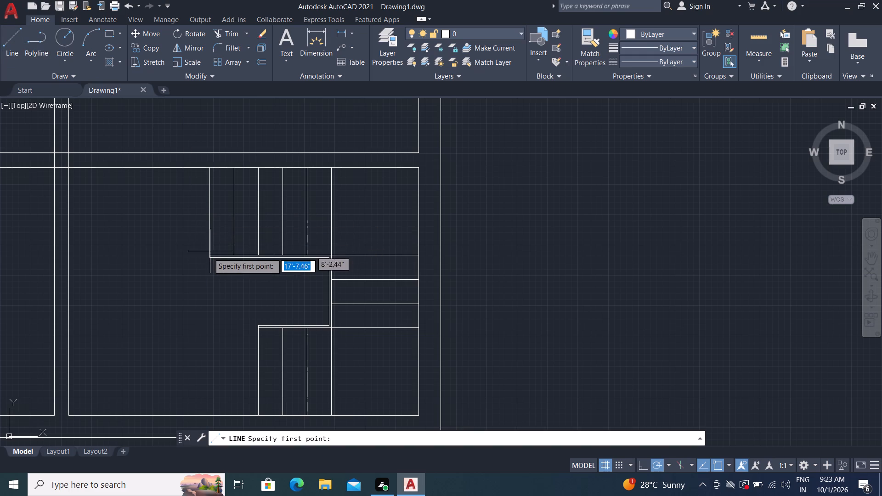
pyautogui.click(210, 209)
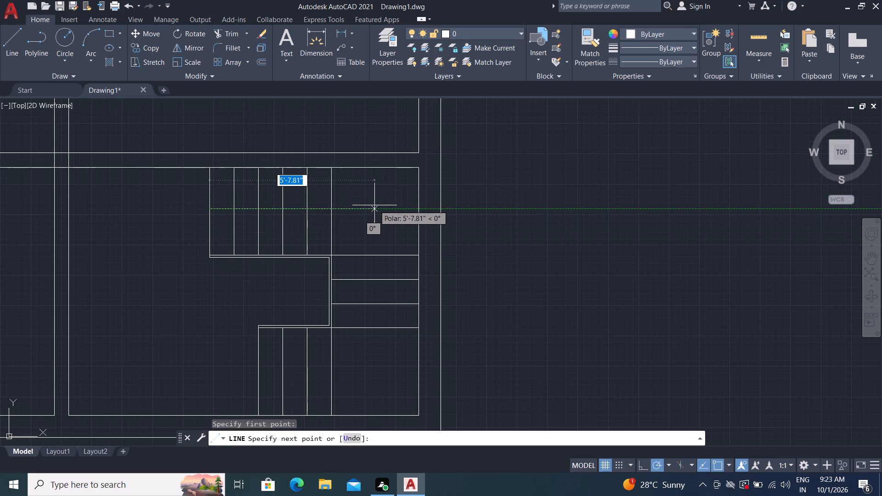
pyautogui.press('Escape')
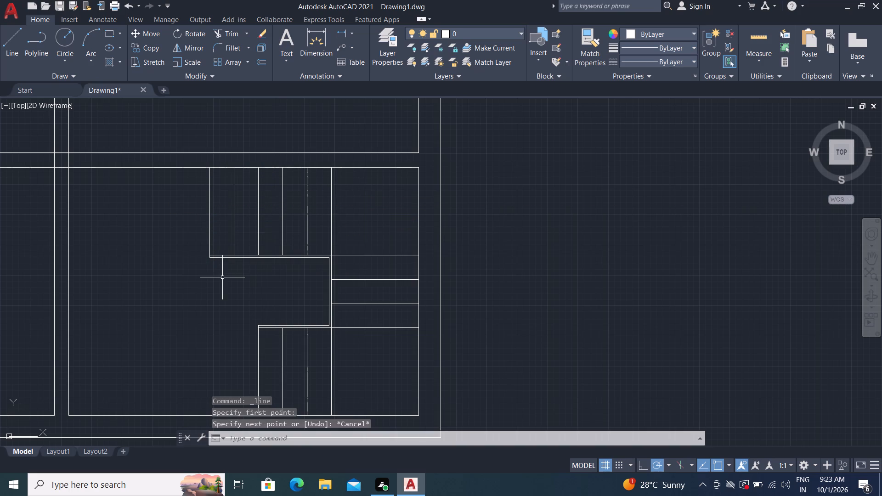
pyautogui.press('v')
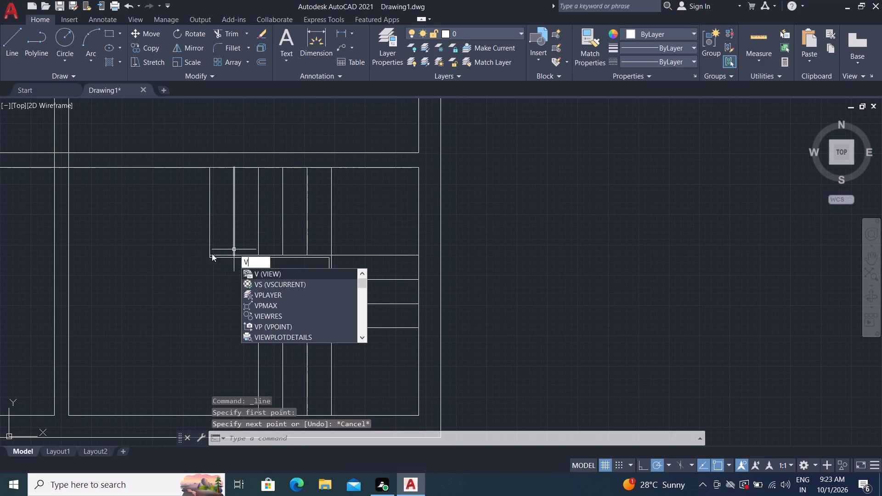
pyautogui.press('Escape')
# Draw a direction line from the upper flight's left edge about 5'-4" right across the treads, turning down about 3'-9" past the middle treads.
pyautogui.press('space')
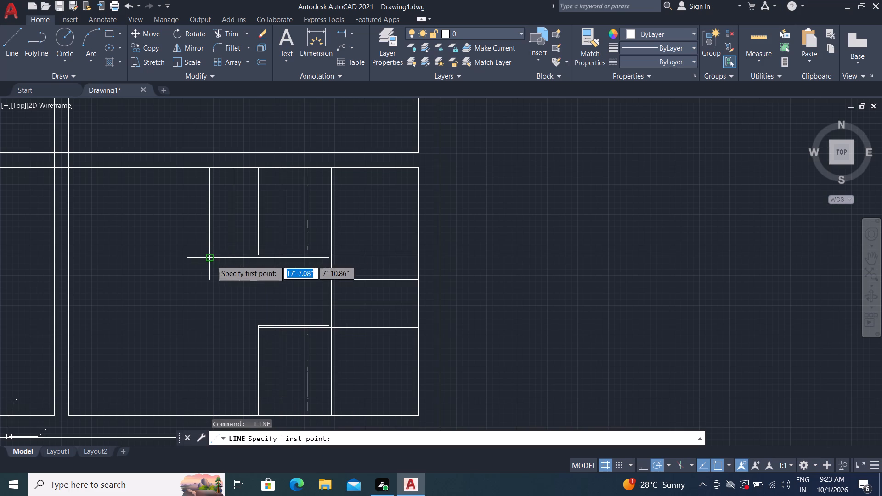
pyautogui.scroll(3, 200, 261)
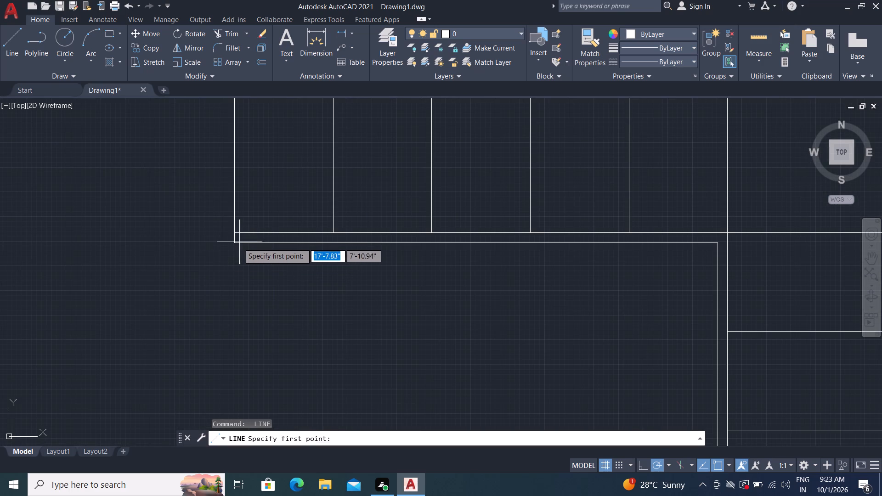
pyautogui.scroll(-3, 231, 174)
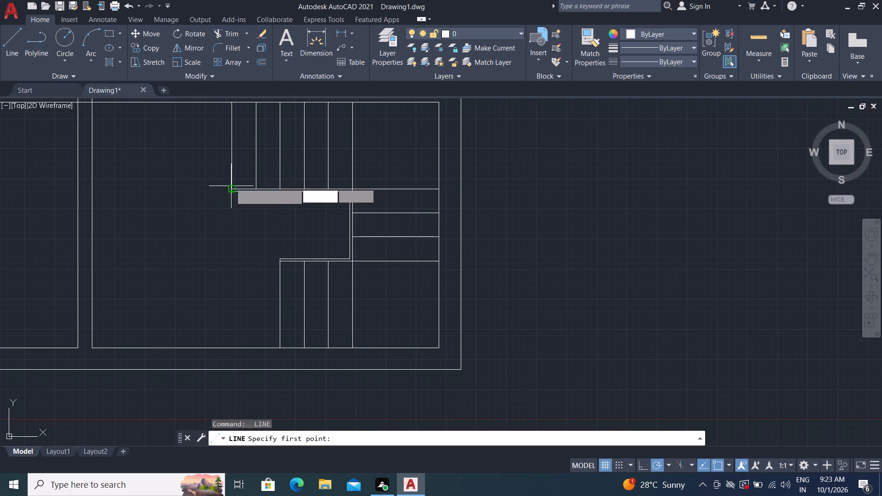
pyautogui.click(231, 163)
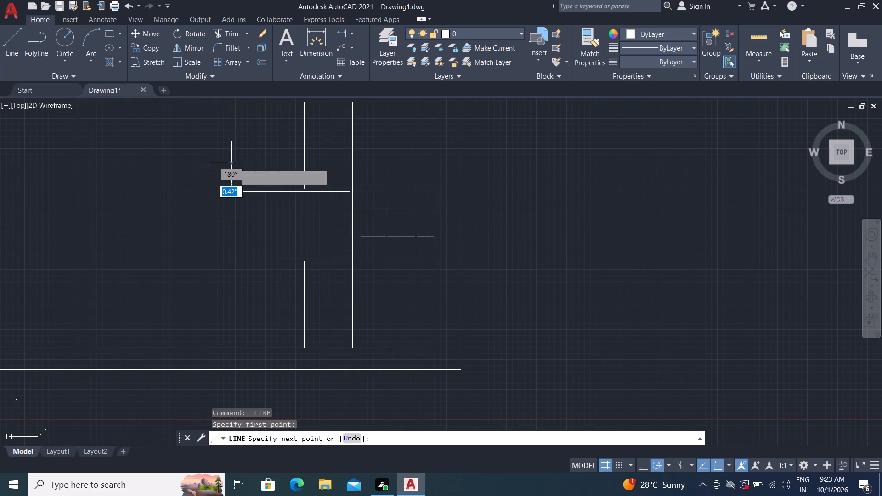
pyautogui.click(385, 161)
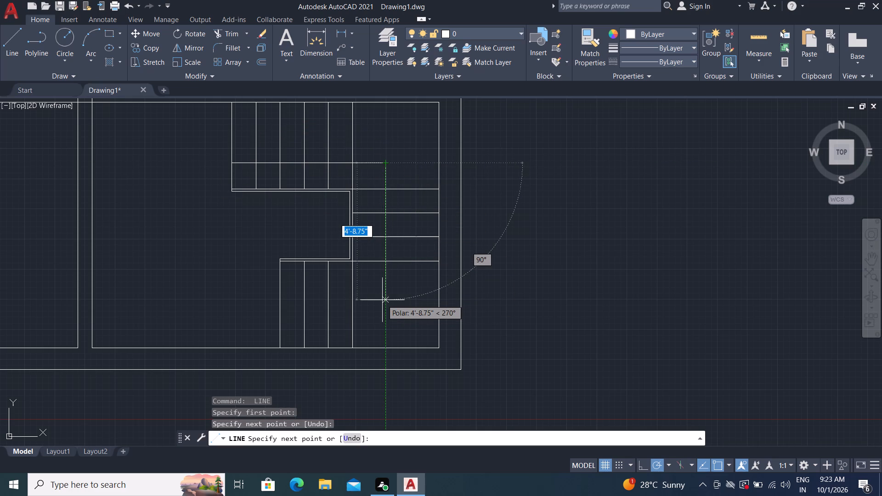
pyautogui.click(385, 272)
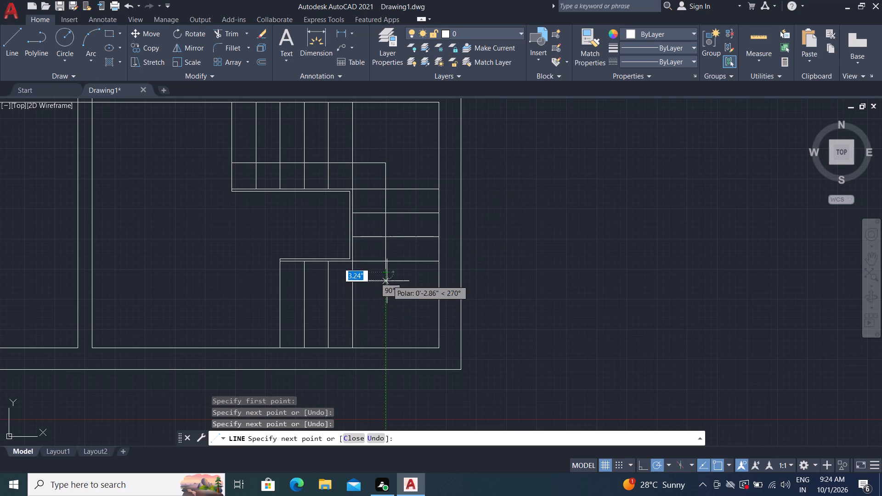
# Draw the two slanted outer sides of an arrowhead from the direction line's lower end, about 6.2" up-left and 6.4" up-right.
pyautogui.scroll(4, 387, 281)
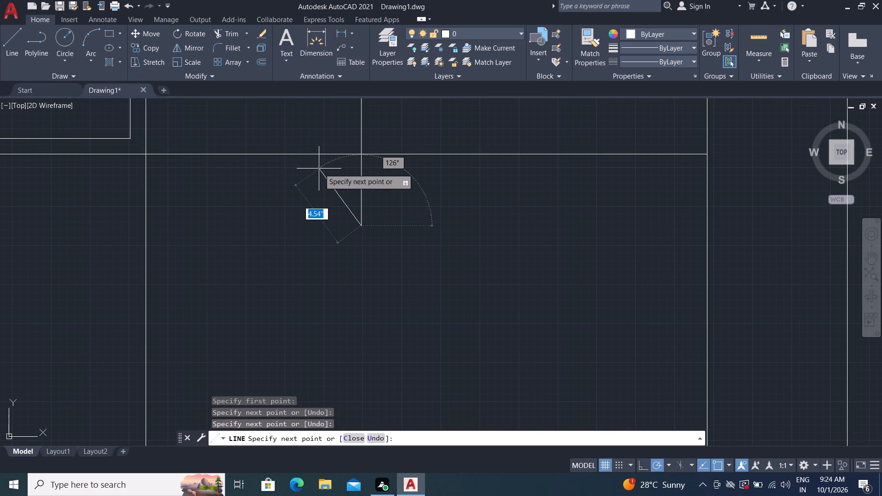
pyautogui.click(284, 167)
pyautogui.press('Escape')
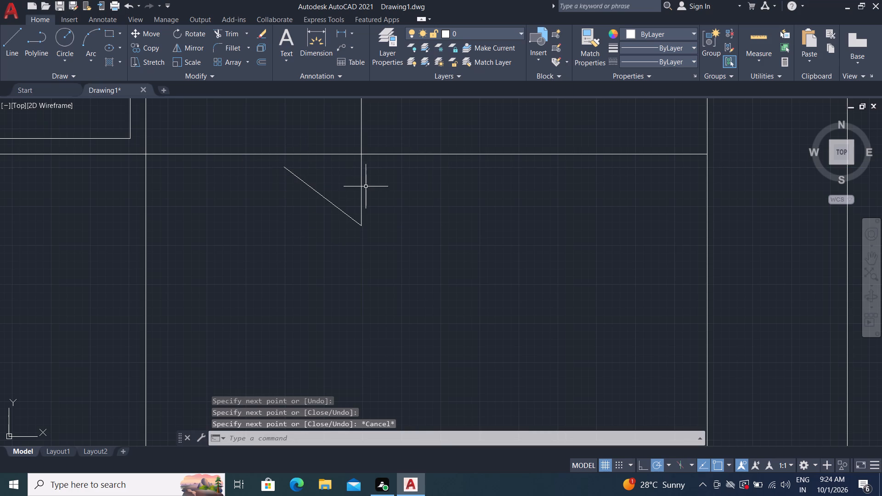
pyautogui.press('space')
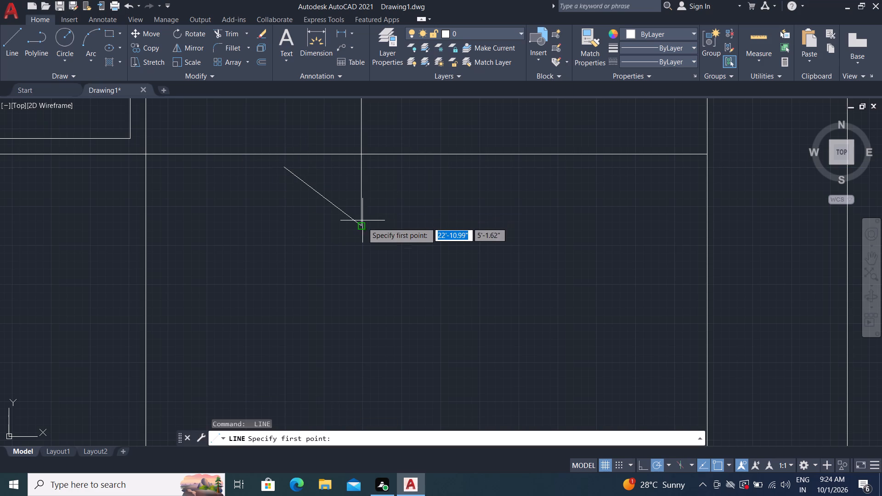
pyautogui.click(362, 225)
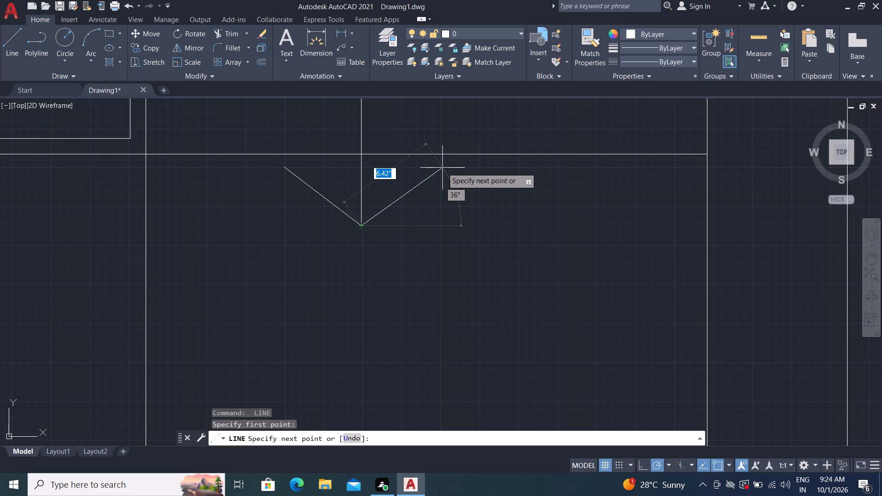
pyautogui.click(442, 168)
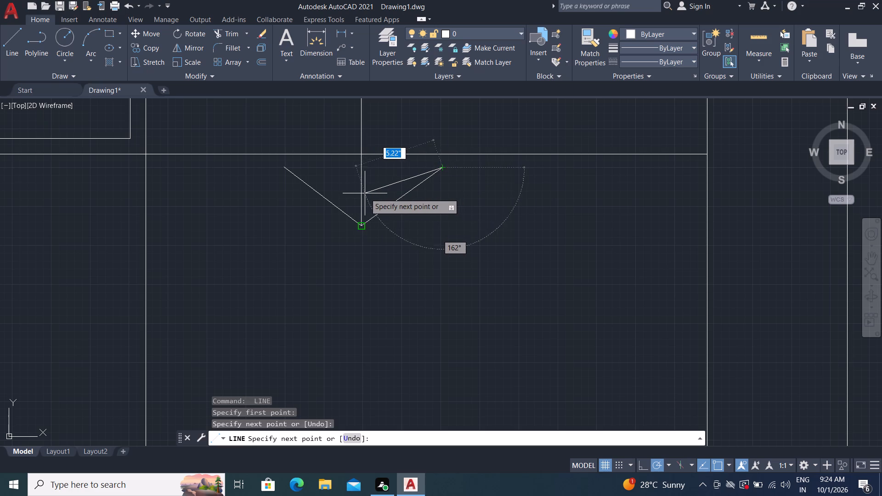
pyautogui.click(362, 194)
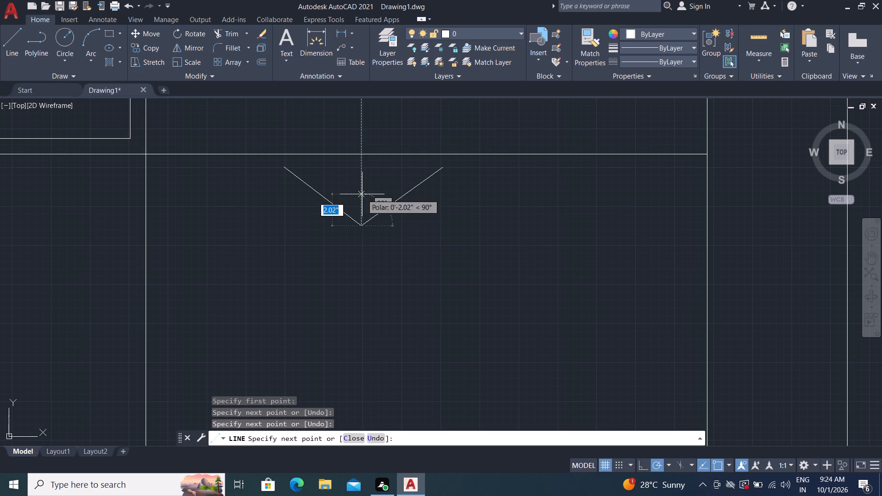
pyautogui.press('Escape')
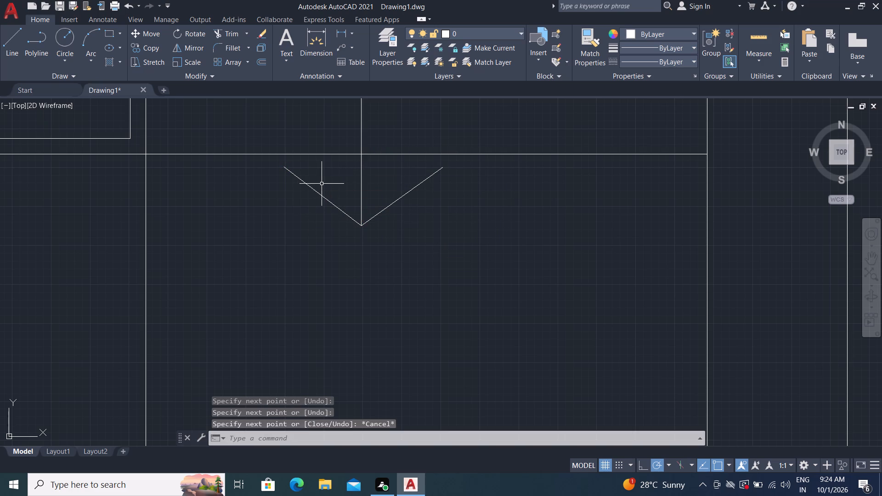
# Draw the arrowhead's two inner sides from a point on the direction line, about 5.45" to the upper-right tip and 5.18" to the upper-left tip.
pyautogui.press('l')
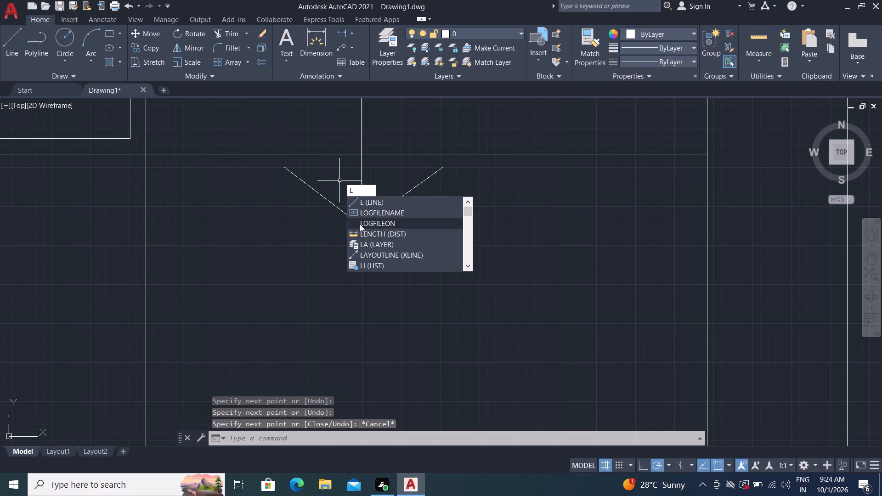
pyautogui.press('space')
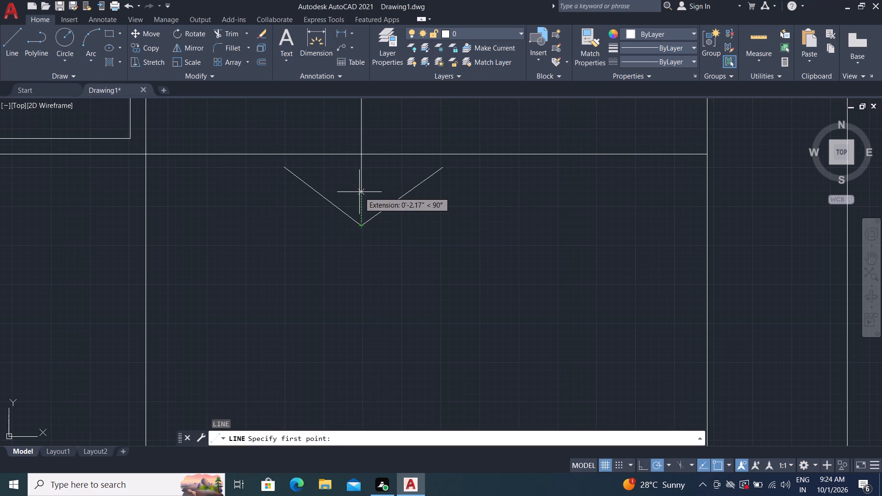
pyautogui.click(359, 192)
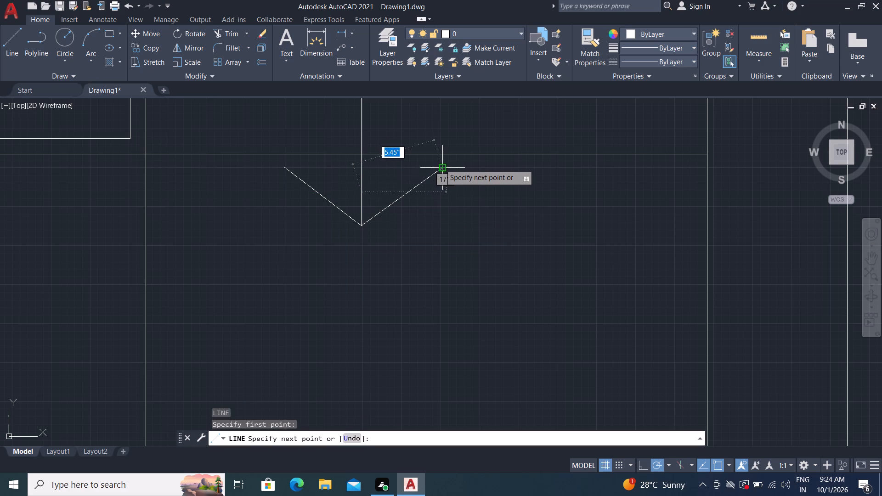
pyautogui.click(440, 164)
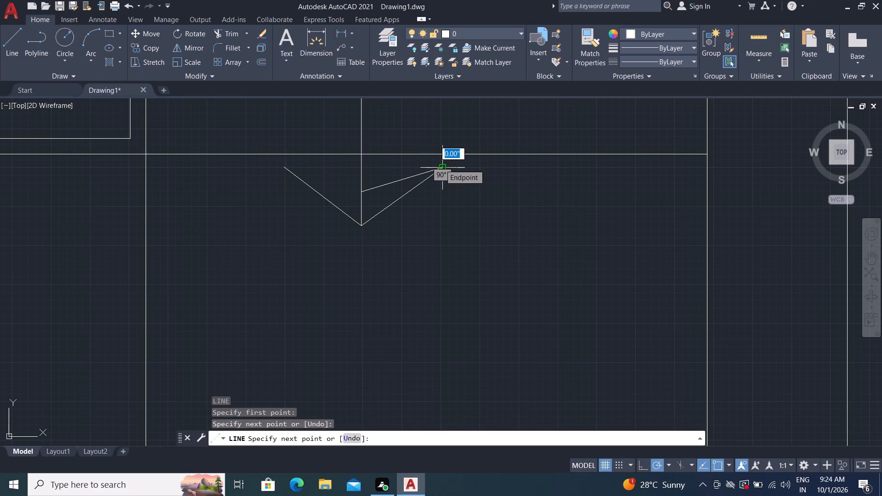
pyautogui.press('Escape')
pyautogui.press('space')
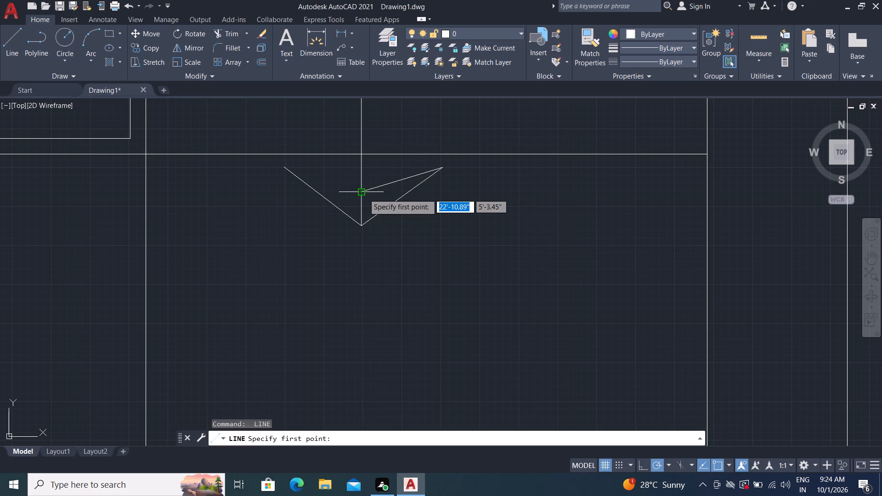
pyautogui.click(363, 193)
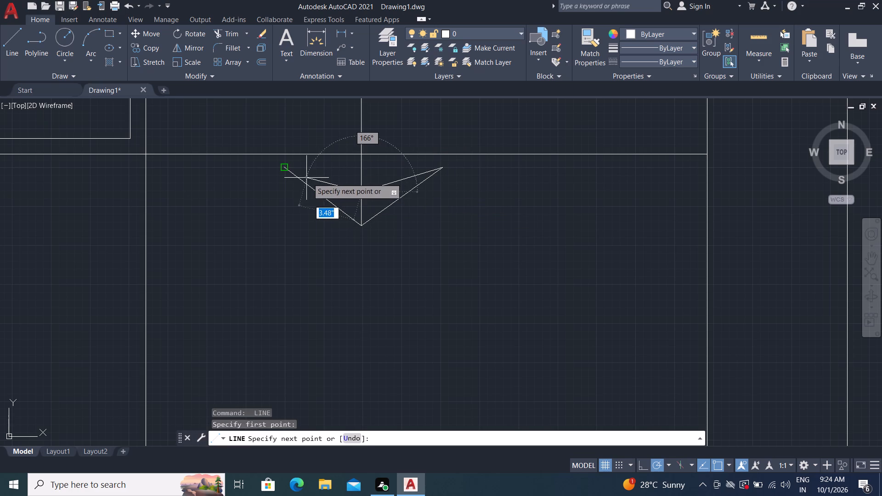
pyautogui.click(284, 168)
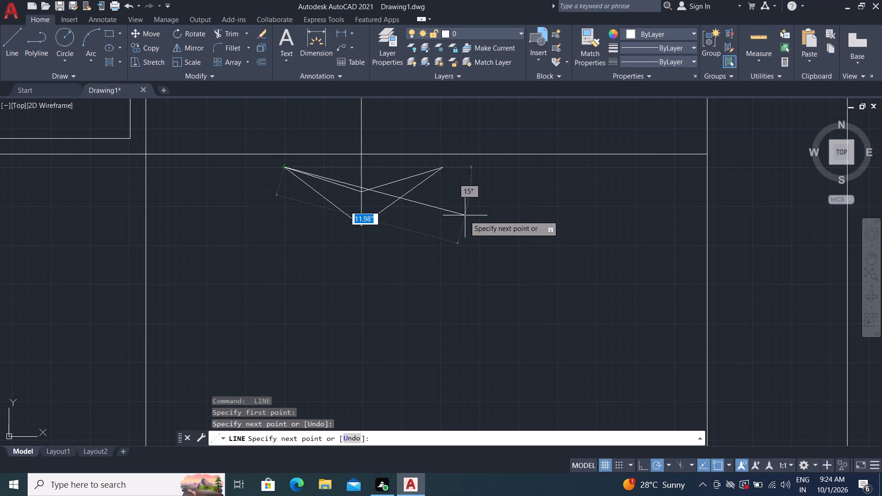
pyautogui.press('Escape')
# Trim the piece of the direction line that runs through the inside of the arrowhead.
pyautogui.press('t')
pyautogui.write('r')
pyautogui.press('space')
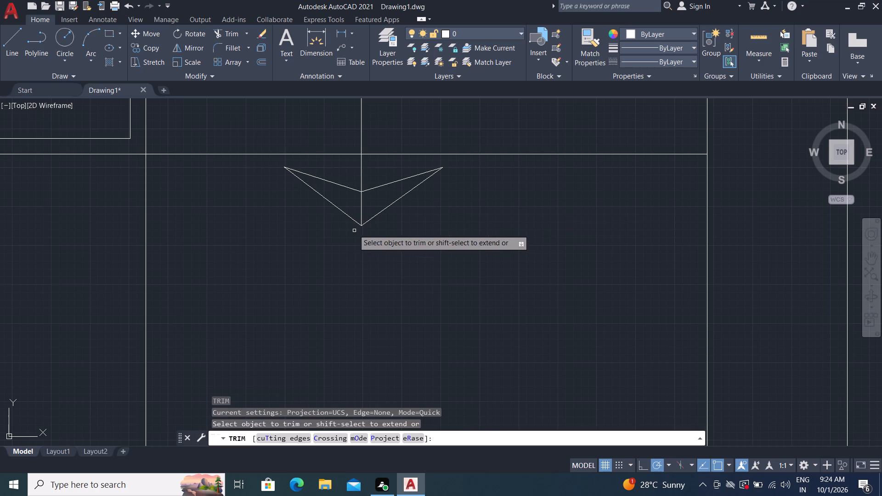
pyautogui.click(361, 203)
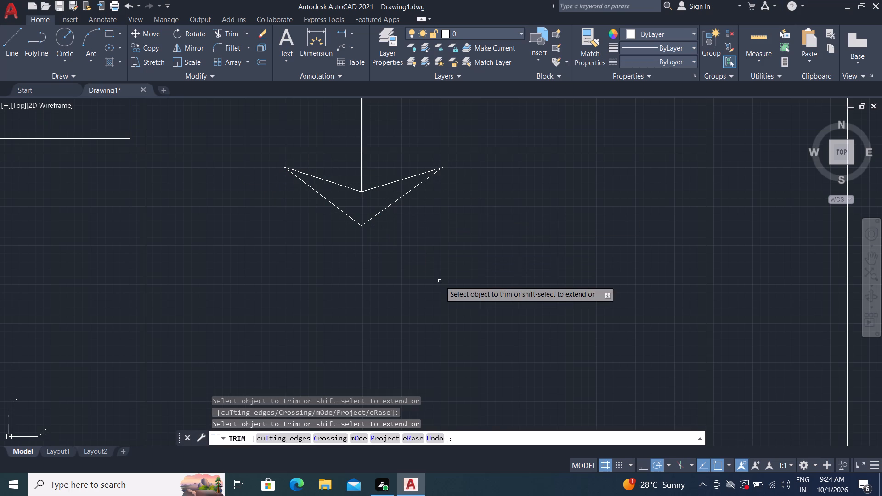
pyautogui.press('h')
pyautogui.press('space')
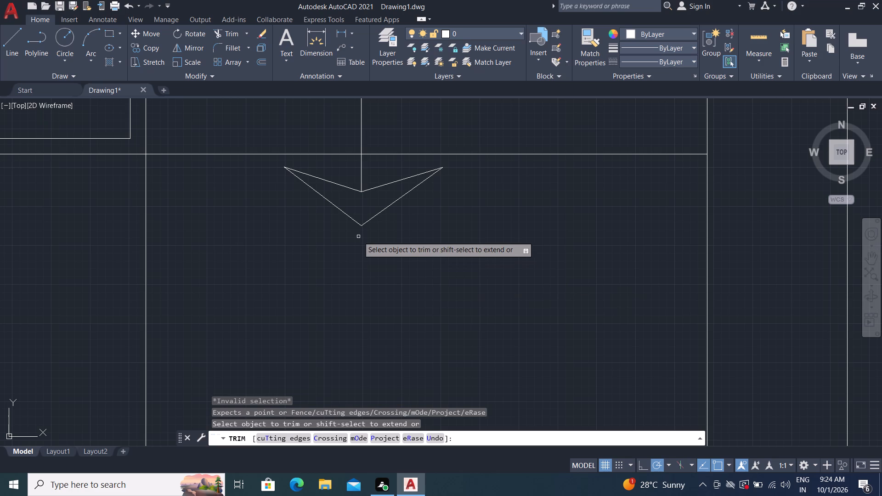
pyautogui.press('Escape')
# Fill the staircase arrowhead with a Solid hatch.
pyautogui.press('h')
pyautogui.press('space')
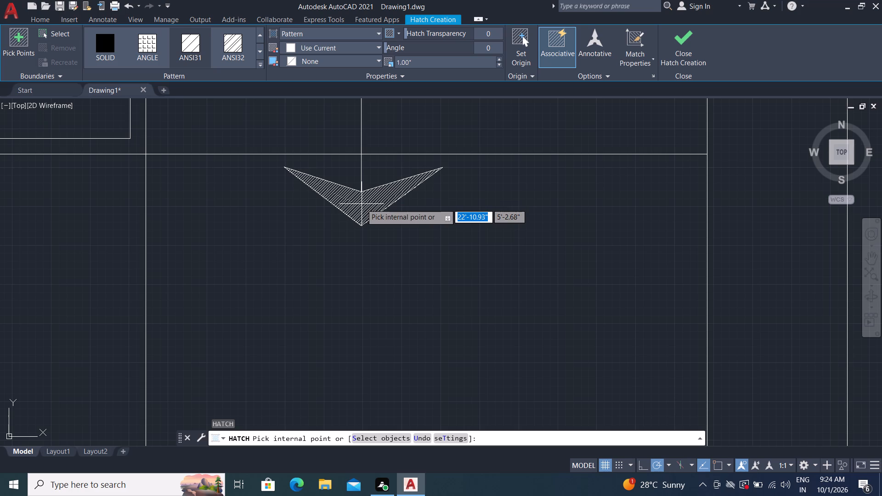
pyautogui.click(106, 42)
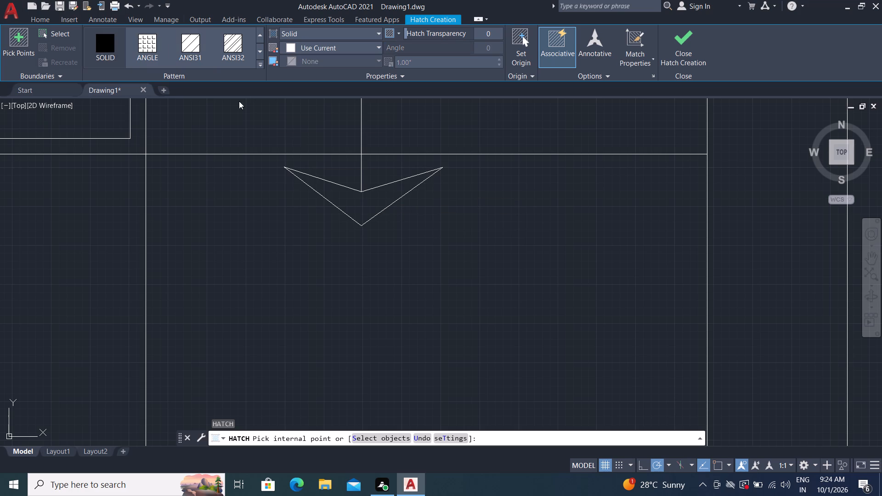
pyautogui.click(360, 204)
pyautogui.press('Escape')
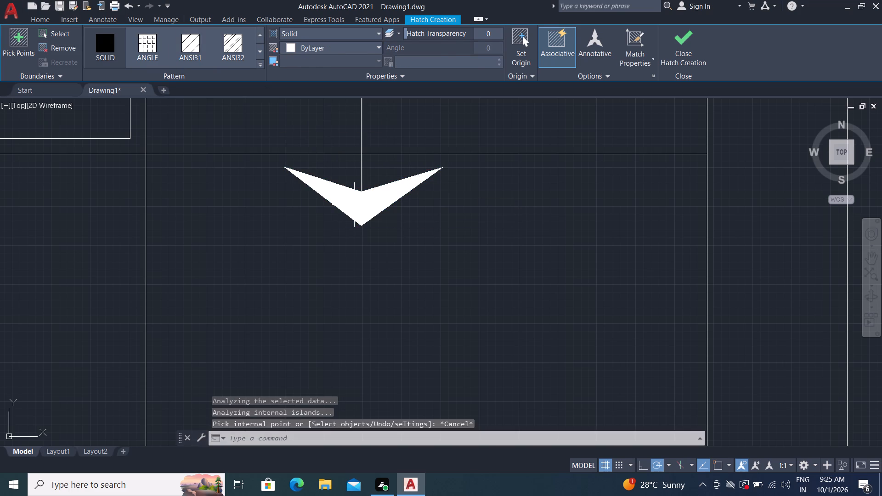
pyautogui.scroll(4, 0, 172)
pyautogui.click(0, 495)
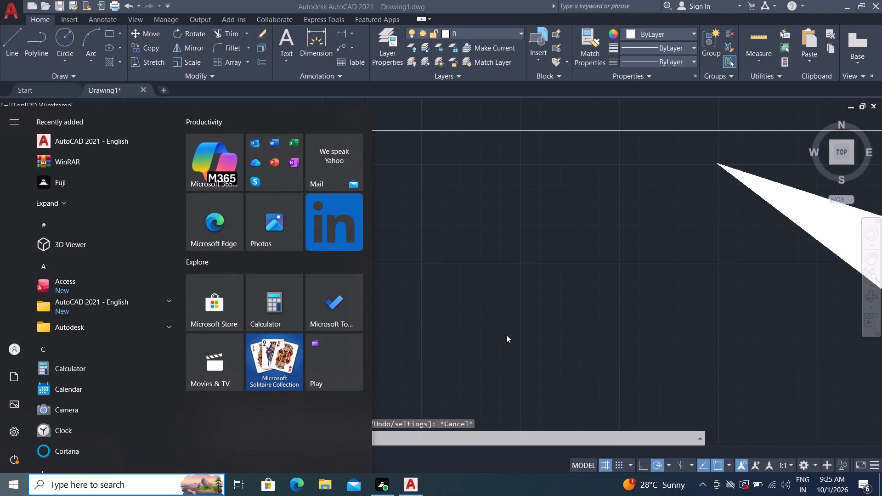
pyautogui.press('Escape')
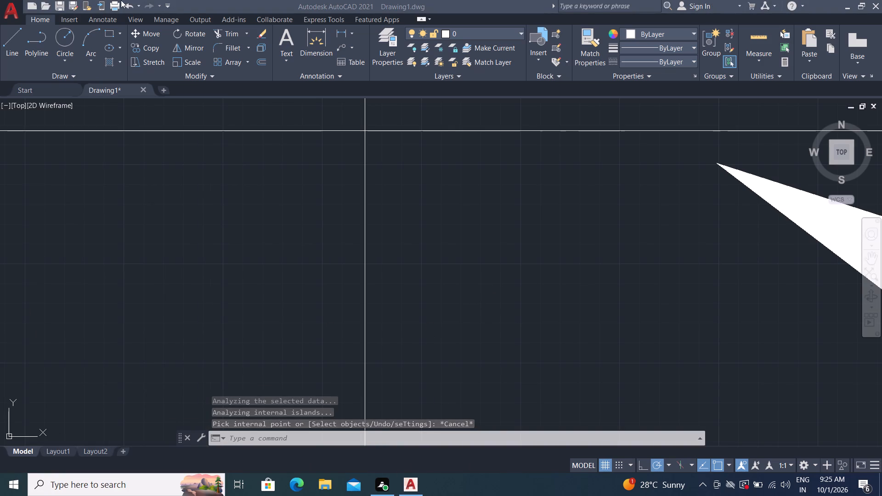
# Trim the four line segments crossing inside the partition intersection at the staircase room's upper-left corner to open the wall junction.
pyautogui.scroll(-7, 387, 235)
pyautogui.scroll(-3, 328, 125)
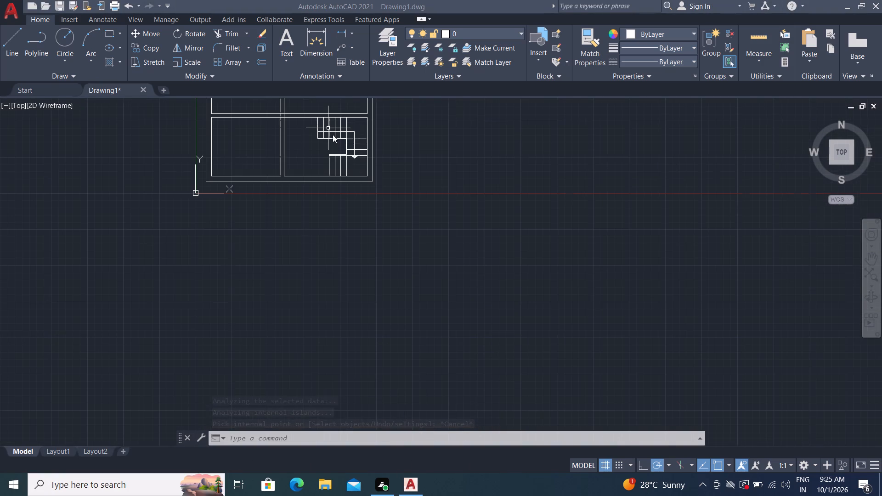
pyautogui.moveTo(334, 135); pyautogui.dragTo(334, 140, button='middle')
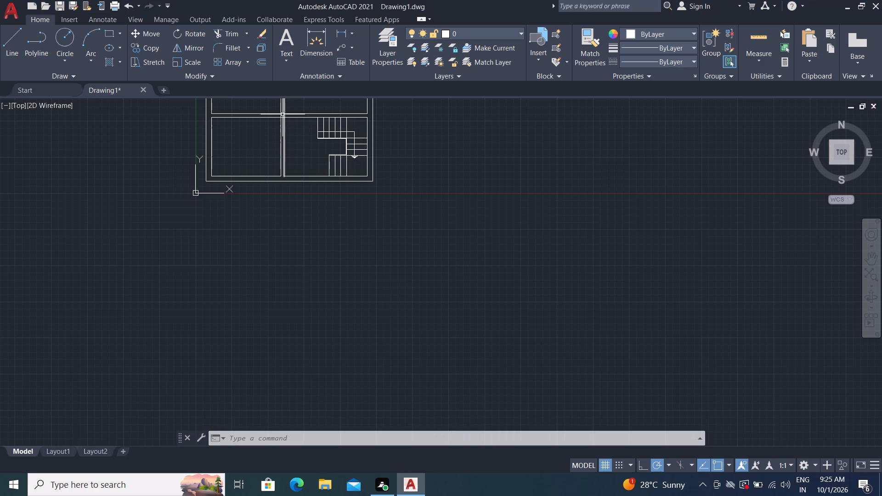
pyautogui.scroll(3, 283, 112)
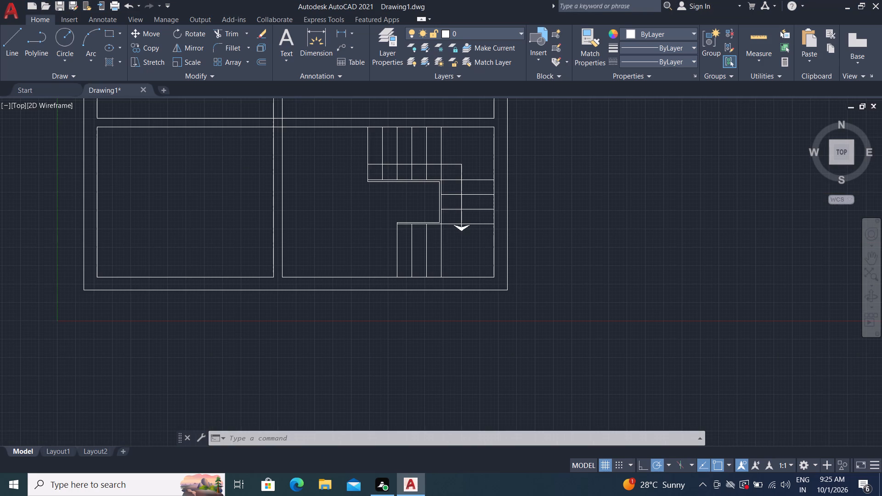
pyautogui.scroll(2, 283, 112)
pyautogui.write('tr')
pyautogui.press('space')
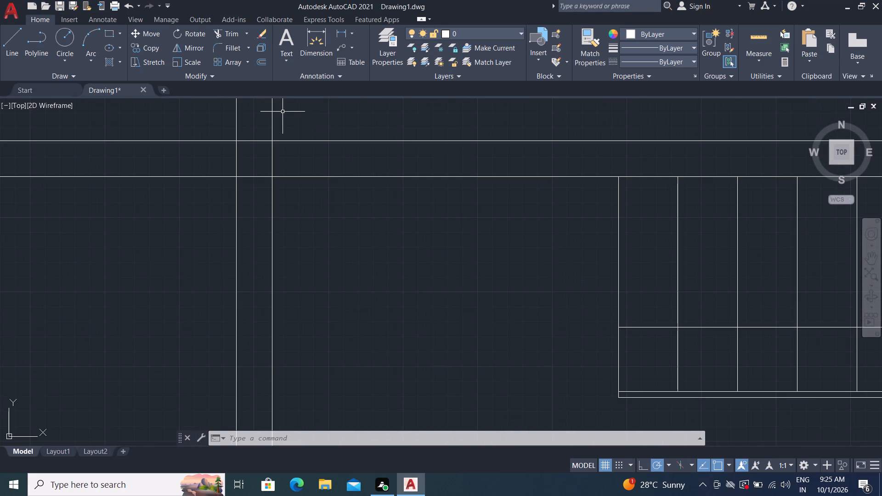
pyautogui.moveTo(254, 132); pyautogui.dragTo(238, 166)
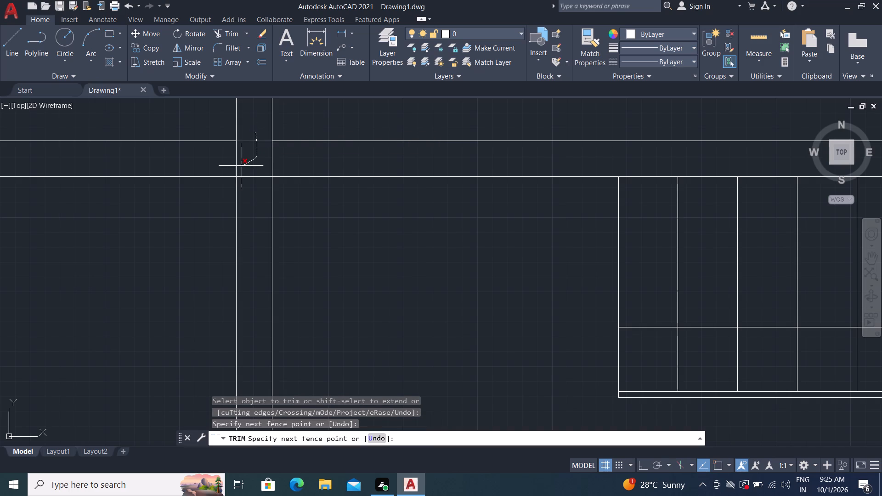
pyautogui.moveTo(238, 166); pyautogui.dragTo(250, 184)
pyautogui.moveTo(250, 184); pyautogui.dragTo(252, 131)
pyautogui.moveTo(252, 131); pyautogui.dragTo(255, 127)
pyautogui.press('Escape')
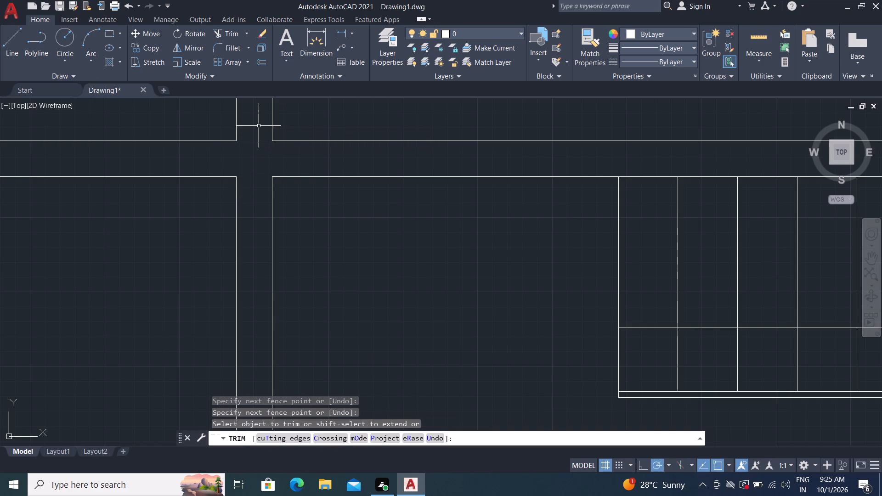
# Draw a 6" vertical line across the horizontal partition above the staircase room, just right of the wall intersection.
pyautogui.scroll(-3, 260, 147)
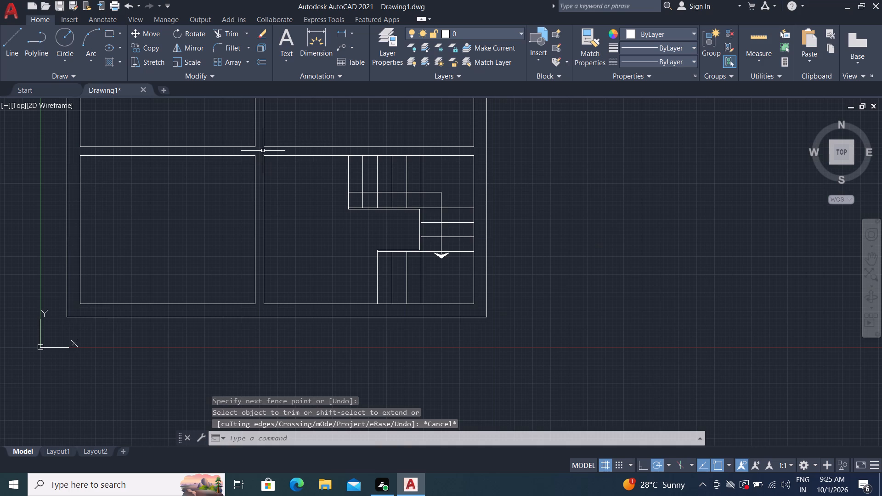
pyautogui.press('l')
pyautogui.press('space')
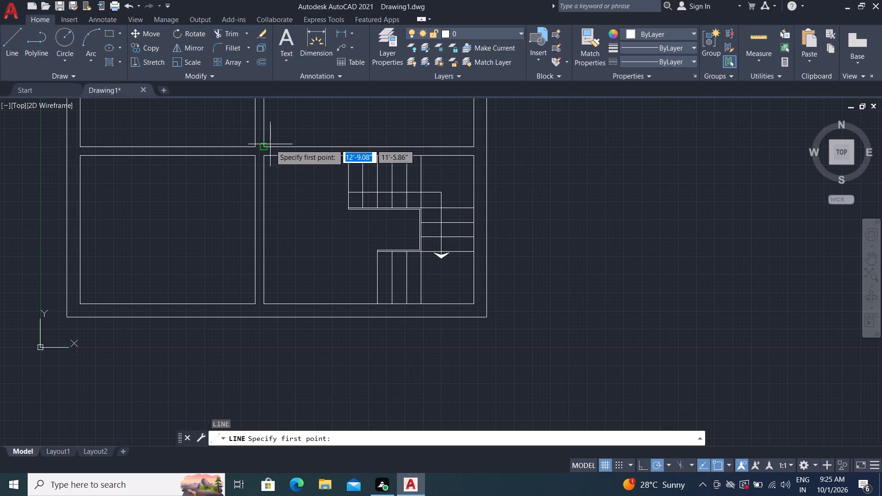
pyautogui.scroll(4, 272, 144)
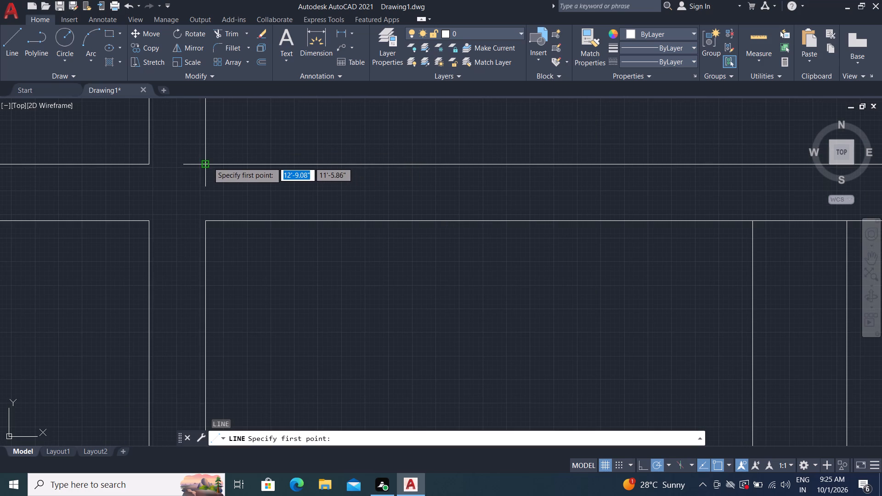
pyautogui.click(254, 162)
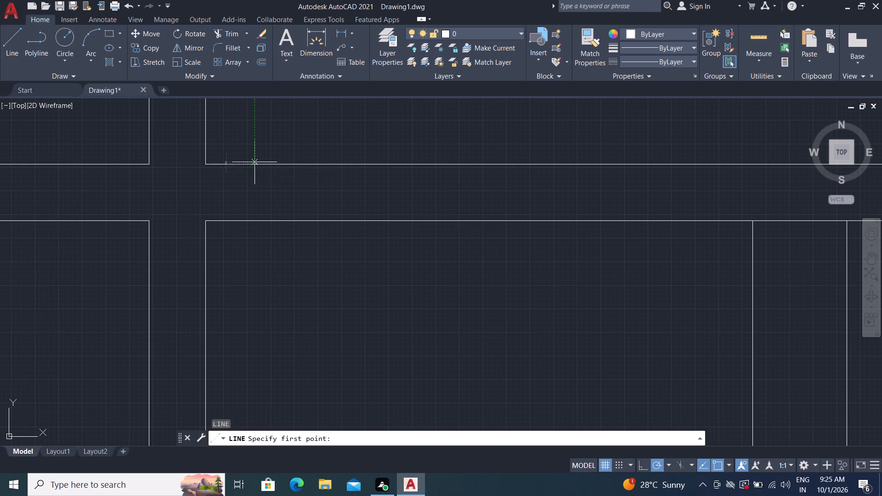
pyautogui.click(254, 219)
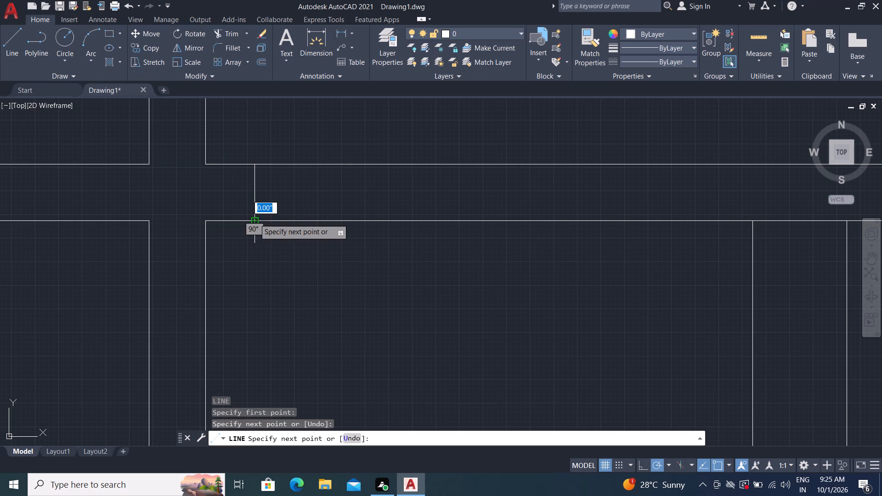
pyautogui.press('Escape')
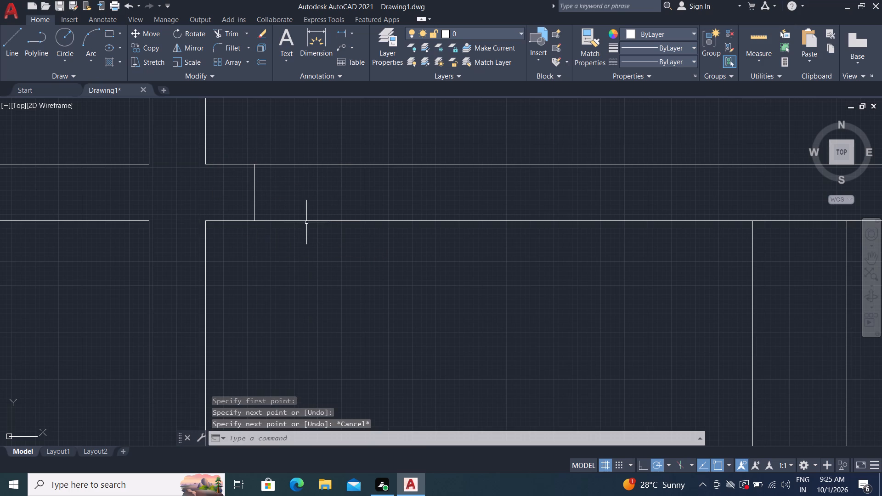
# Offset the short vertical line across the partition 3' to the right to mark the other side of the opening.
pyautogui.press('o')
pyautogui.press('space')
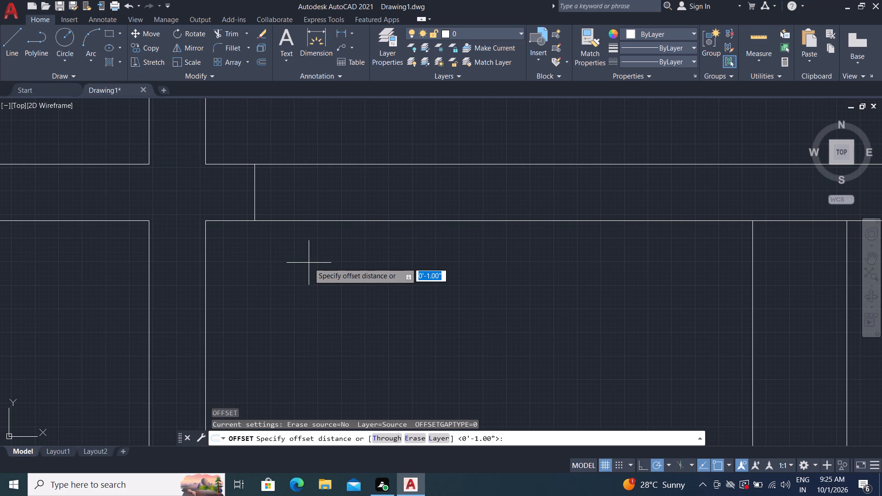
pyautogui.press('3')
pyautogui.press("'")
pyautogui.press('space')
pyautogui.scroll(20, 271, 201)
pyautogui.scroll(5, 271, 201)
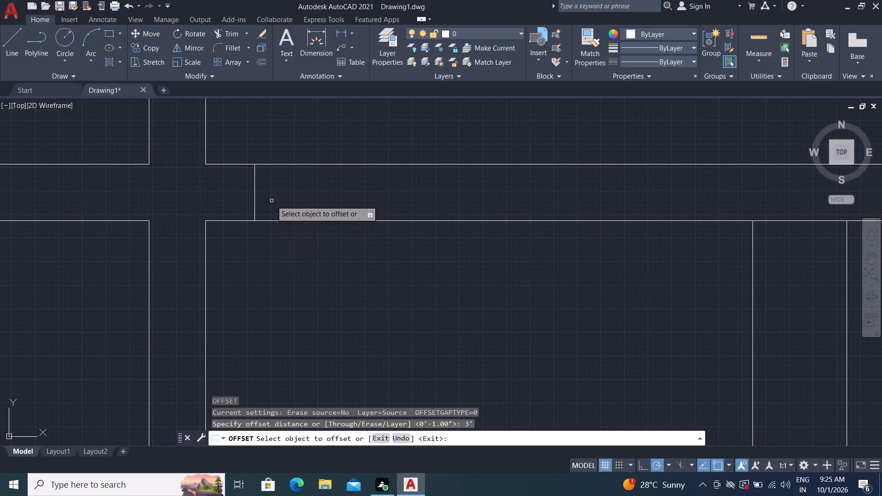
pyautogui.click(224, 201)
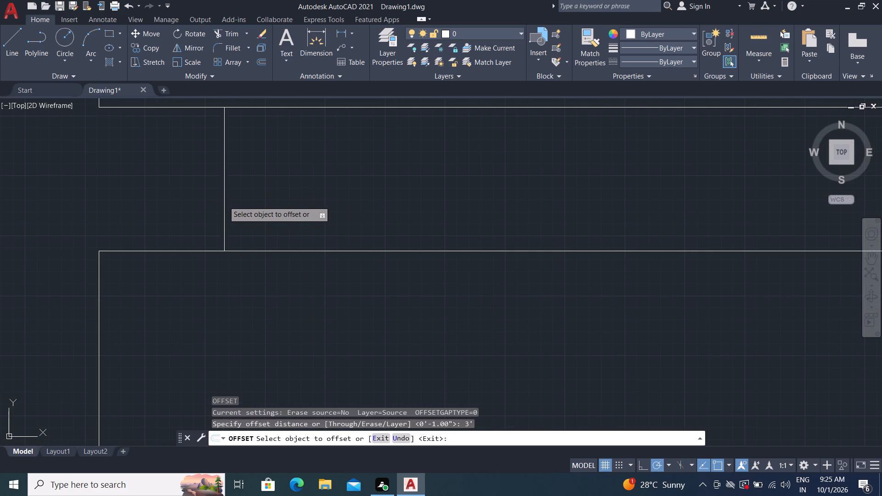
pyautogui.doubleClick(392, 200)
pyautogui.click(401, 200)
pyautogui.scroll(-3, 401, 166)
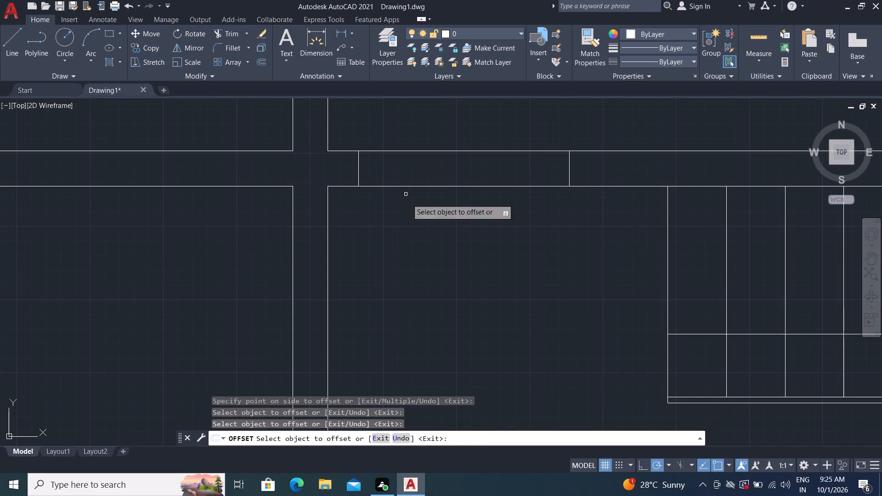
pyautogui.press('Escape')
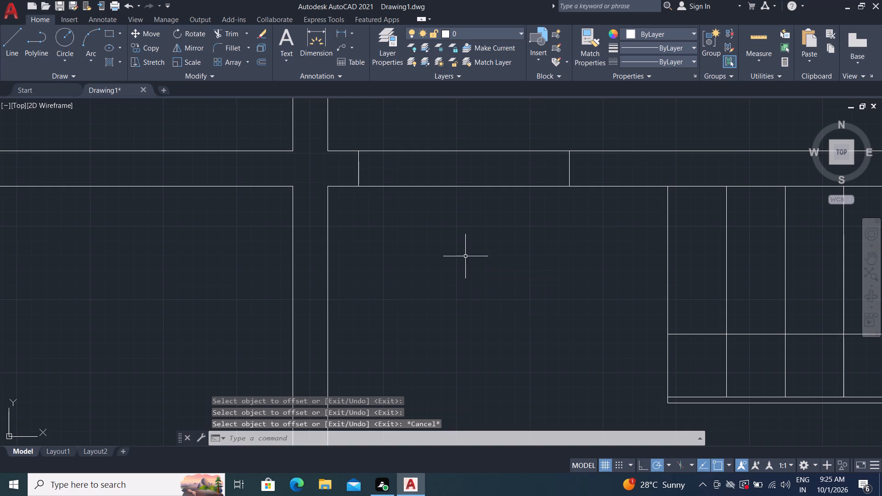
pyautogui.press('o')
pyautogui.press('Escape')
# Draw a short horizontal line across the vertical partition beside the staircase room, just below the wall intersection.
pyautogui.press('l')
pyautogui.press('space')
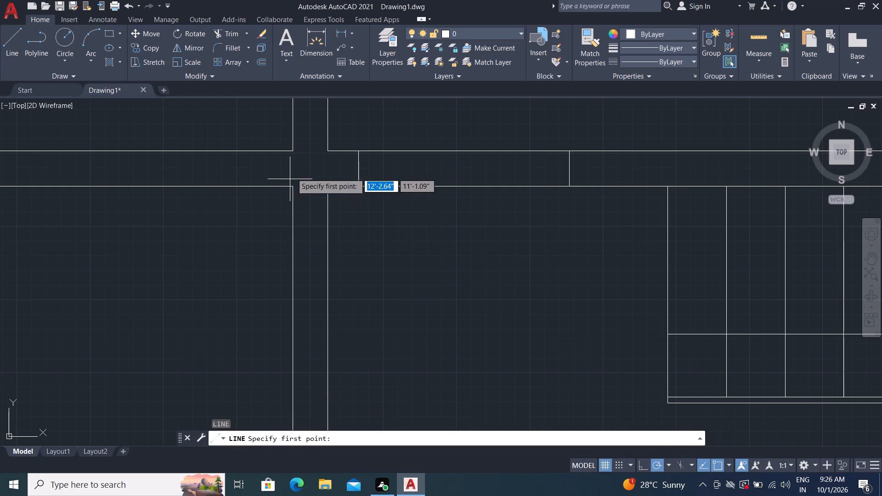
pyautogui.click(294, 226)
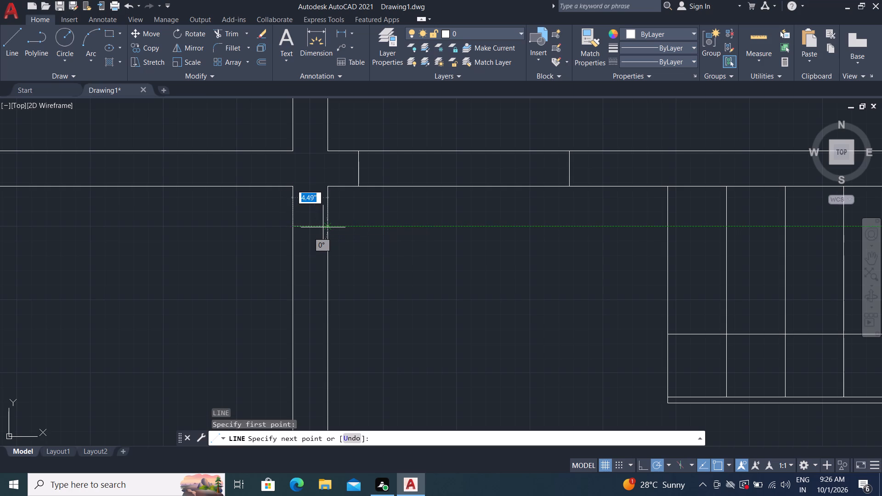
pyautogui.click(328, 227)
pyautogui.press('Escape')
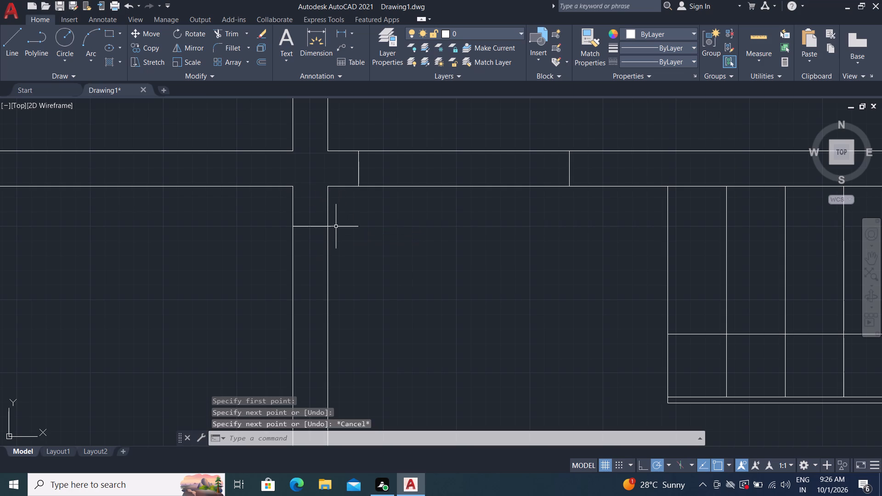
# Offset the short horizontal line 3' downward to mark the other side of the opening in the vertical partition.
pyautogui.press('o')
pyautogui.press('space')
pyautogui.press('space')
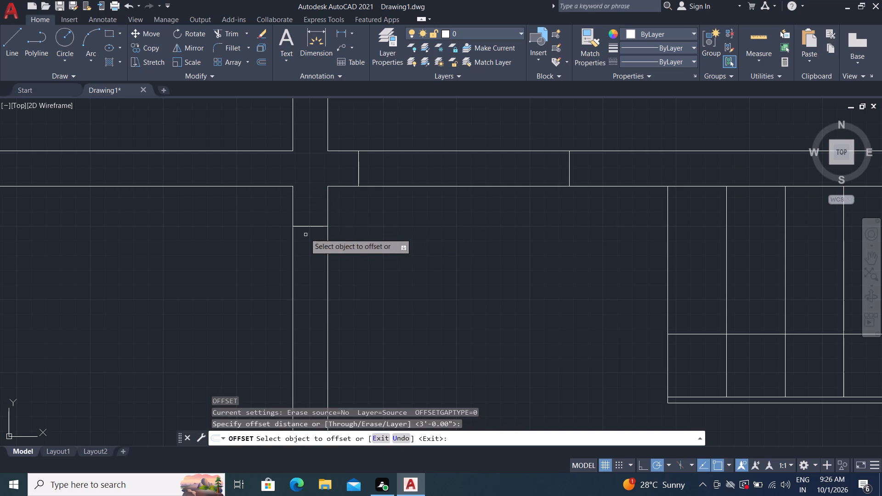
pyautogui.click(306, 225)
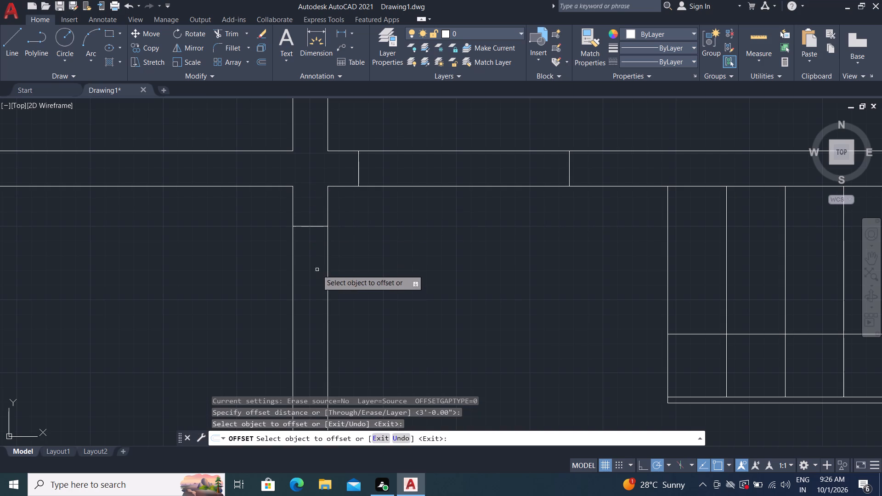
pyautogui.scroll(-2, 306, 212)
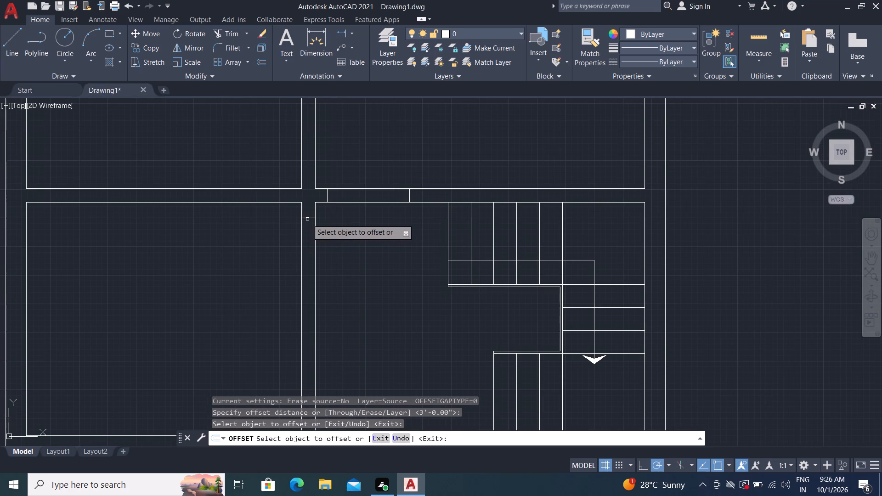
pyautogui.click(307, 219)
pyautogui.click(309, 267)
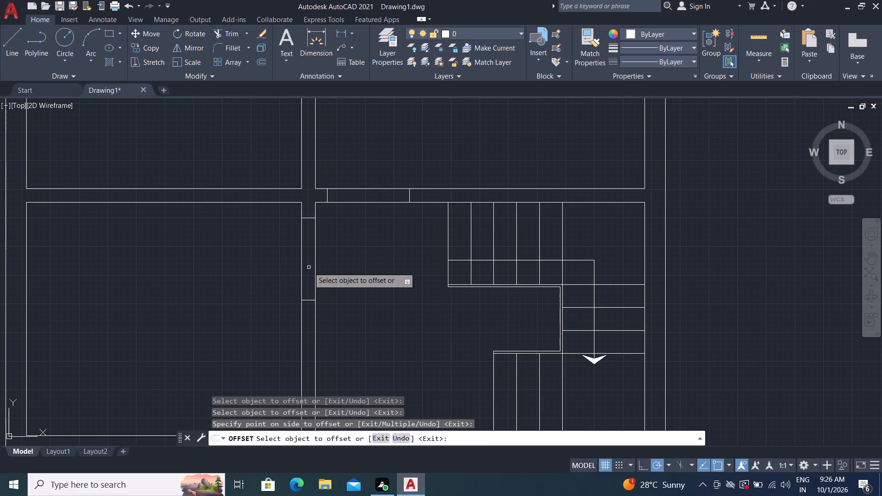
pyautogui.scroll(-2, 316, 219)
pyautogui.scroll(5, 339, 331)
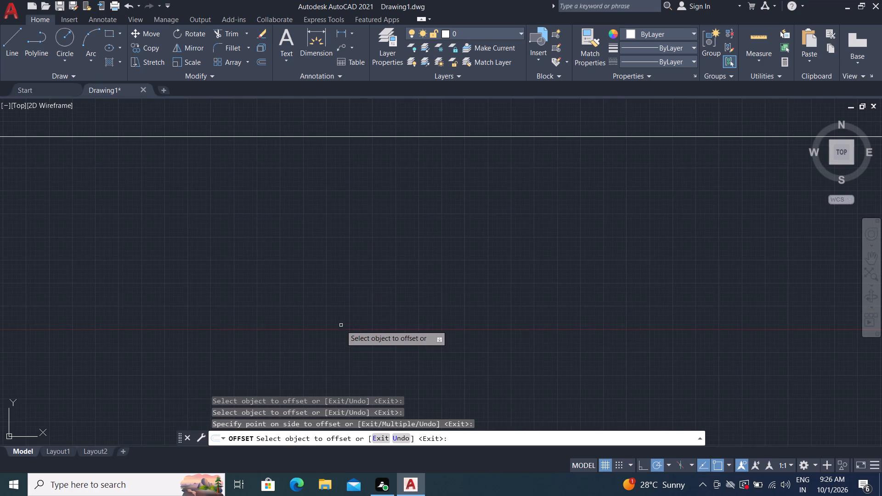
pyautogui.scroll(-2, 322, 287)
pyautogui.press('Escape')
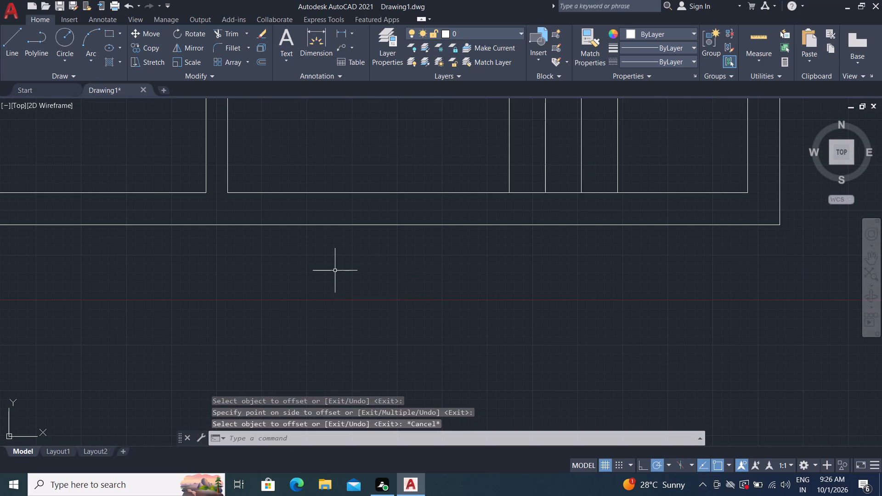
# Draw a 9" vertical line across the bottom outer wall, just right of the vertical partition beside the staircase room.
pyautogui.press('l')
pyautogui.press('space')
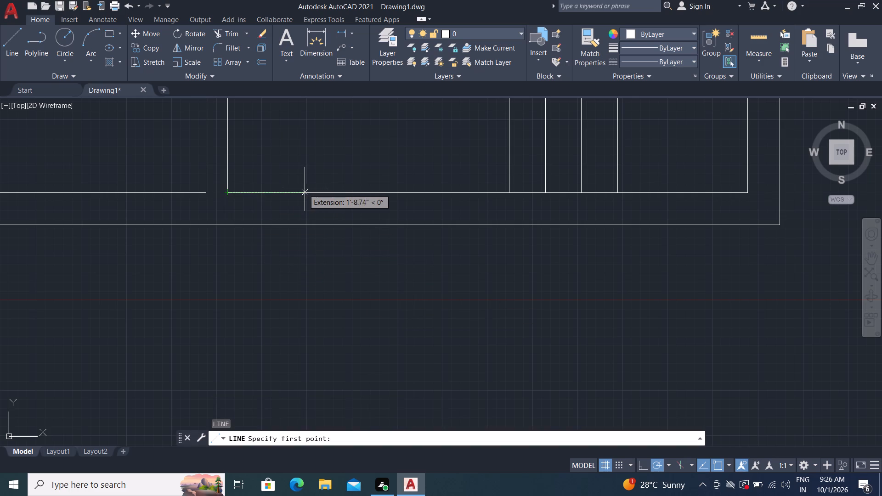
pyautogui.click(257, 195)
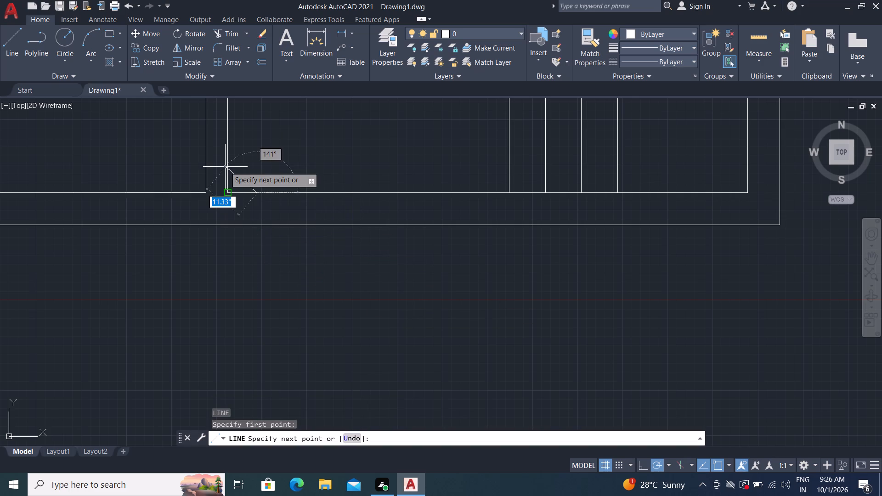
pyautogui.click(257, 223)
pyautogui.press('Escape')
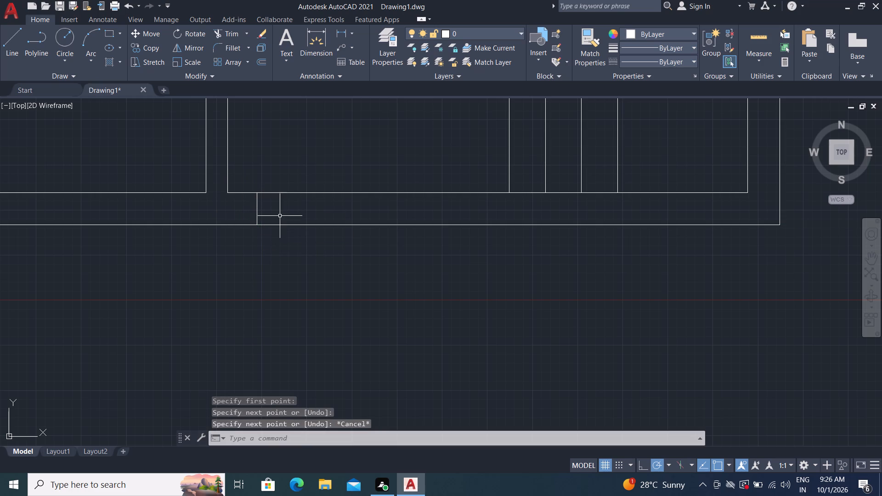
# Offset the short line across the bottom outer wall 3'6" to the right to mark the opening's other side.
pyautogui.press('o')
pyautogui.press('space')
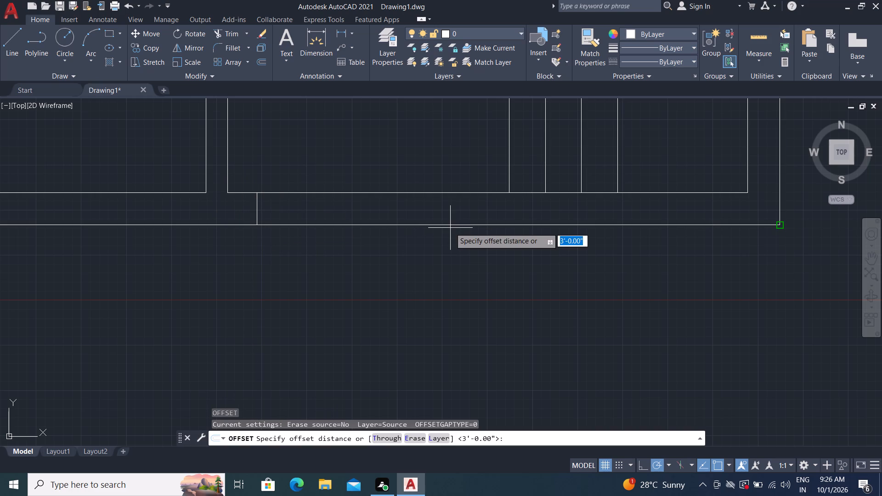
pyautogui.press('3')
pyautogui.press("'")
pyautogui.press('6')
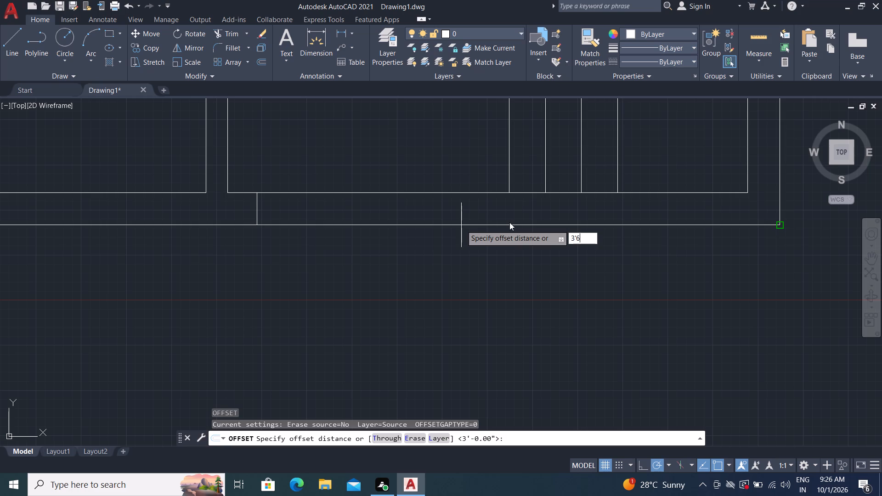
pyautogui.hotkey('shift', '"')
pyautogui.press('Return')
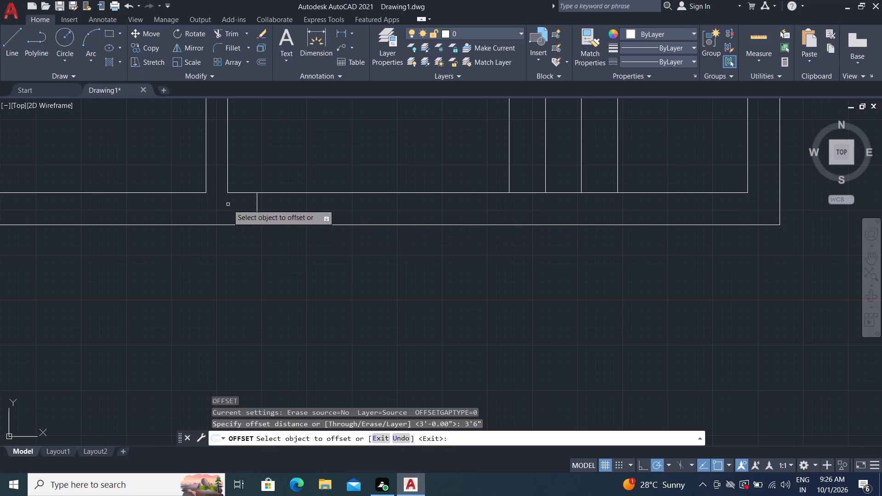
pyautogui.click(258, 201)
pyautogui.click(372, 208)
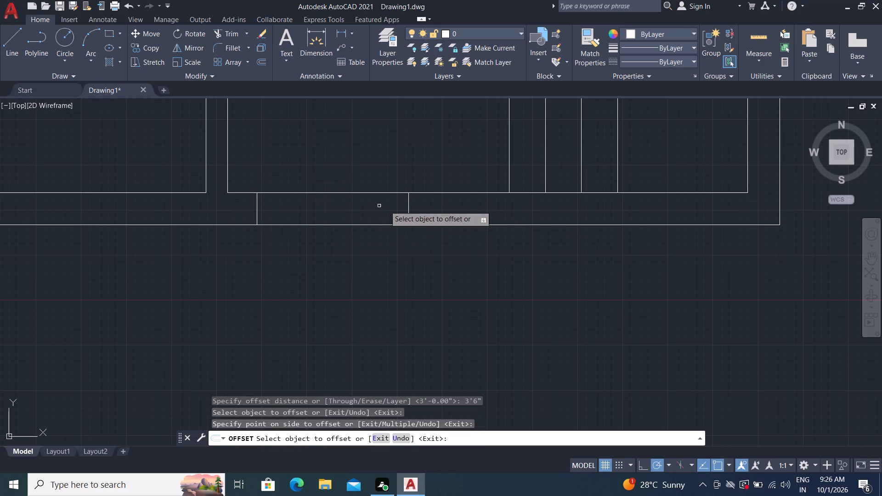
pyautogui.press('Escape')
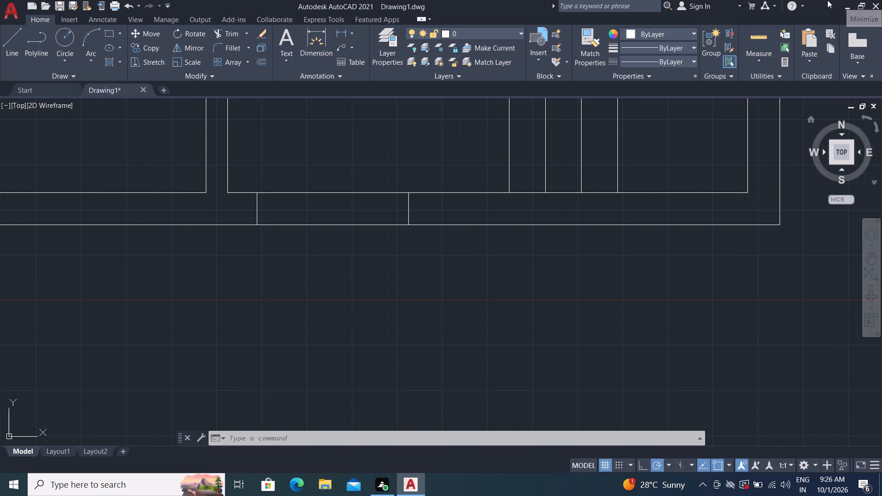
# Trim away both lines of the horizontal partition dividing the two small left rooms, including the segments inside the vertical partition.
pyautogui.scroll(-4, 254, 120)
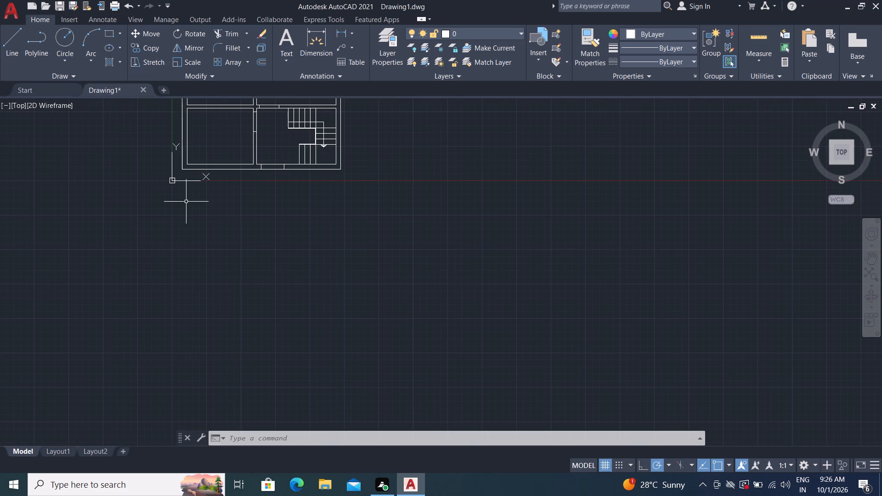
pyautogui.moveTo(186, 201); pyautogui.dragTo(246, 448, button='middle')
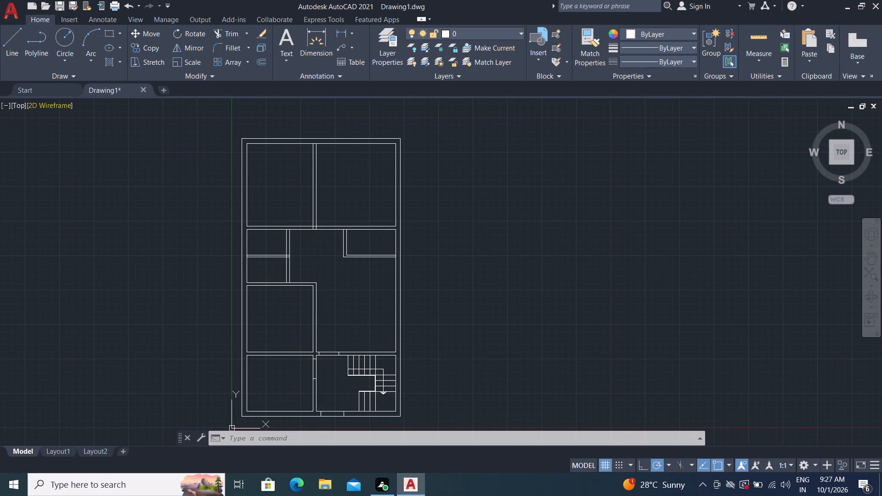
pyautogui.scroll(3, 265, 245)
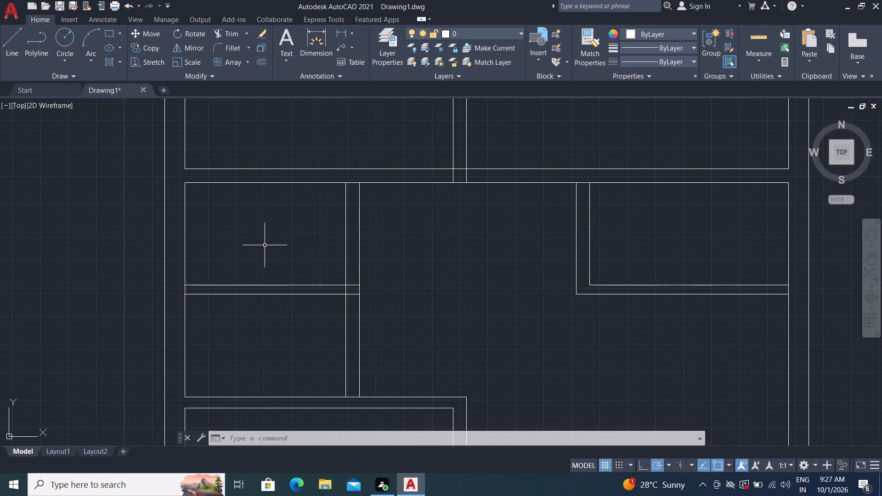
pyautogui.write('tr')
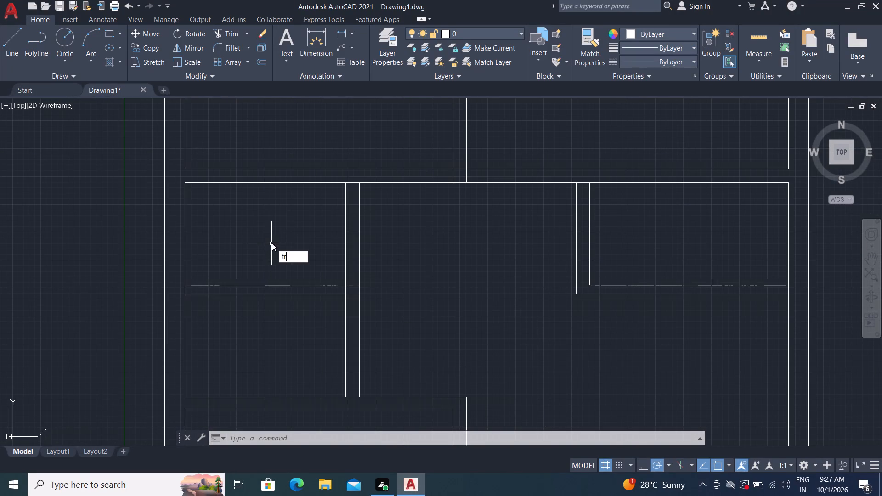
pyautogui.press('space')
pyautogui.moveTo(261, 256); pyautogui.dragTo(273, 336)
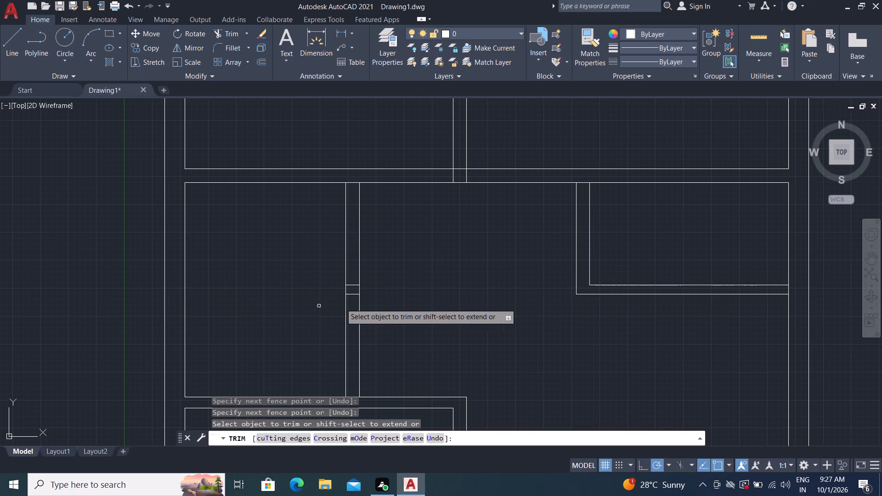
pyautogui.scroll(4, 353, 299)
pyautogui.click(343, 183)
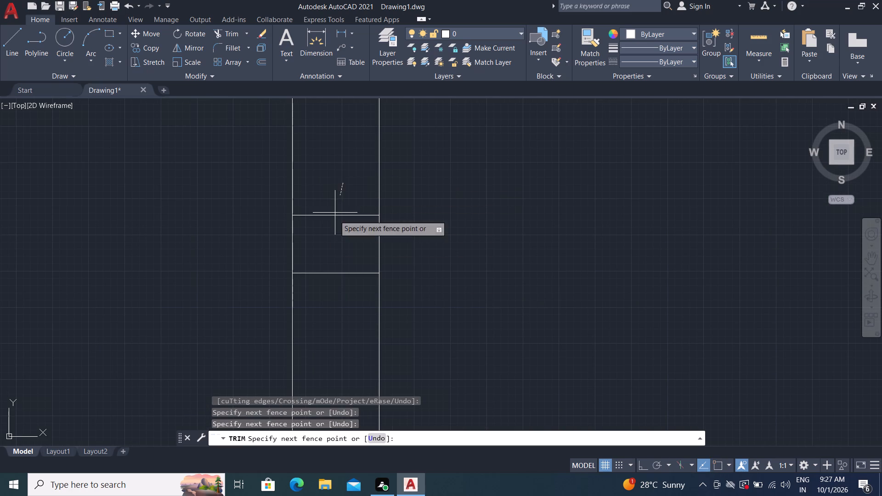
pyautogui.click(326, 300)
pyautogui.press('Escape')
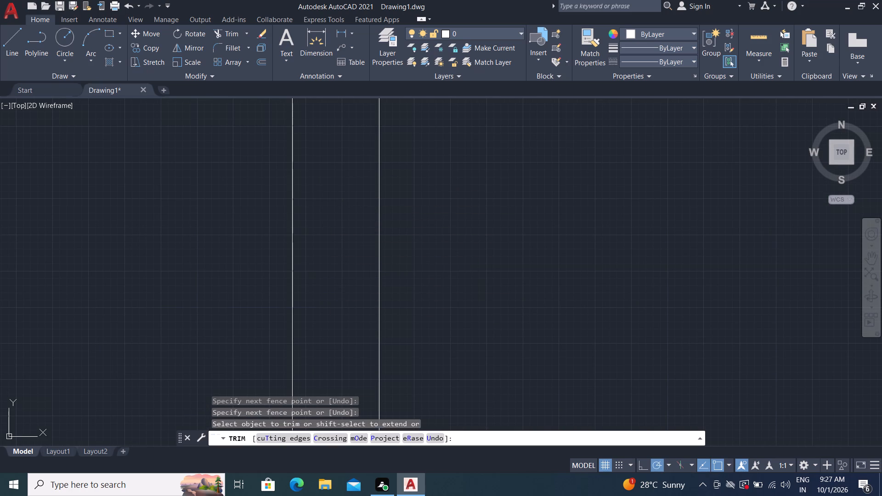
pyautogui.scroll(-6, 469, 242)
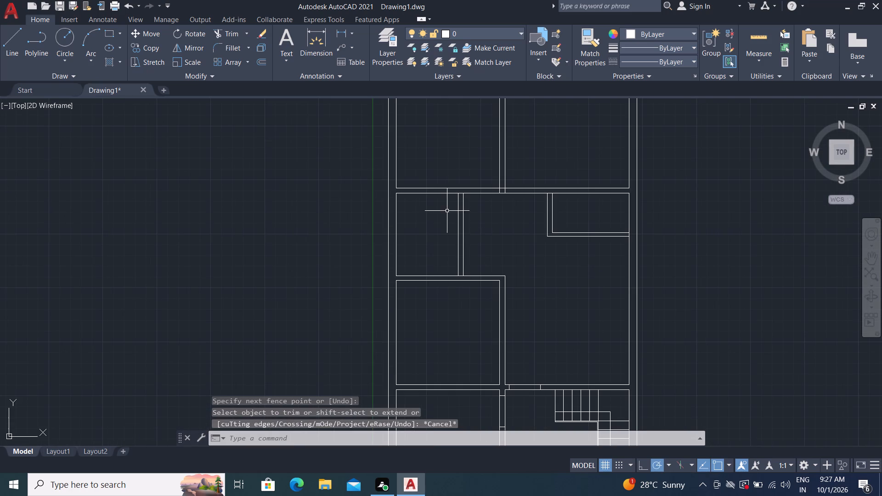
pyautogui.press('Escape')
# Trim the wall-line segments closing the top and bottom ends of the merged small left room's vertical partition to open both junctions.
pyautogui.press('r')
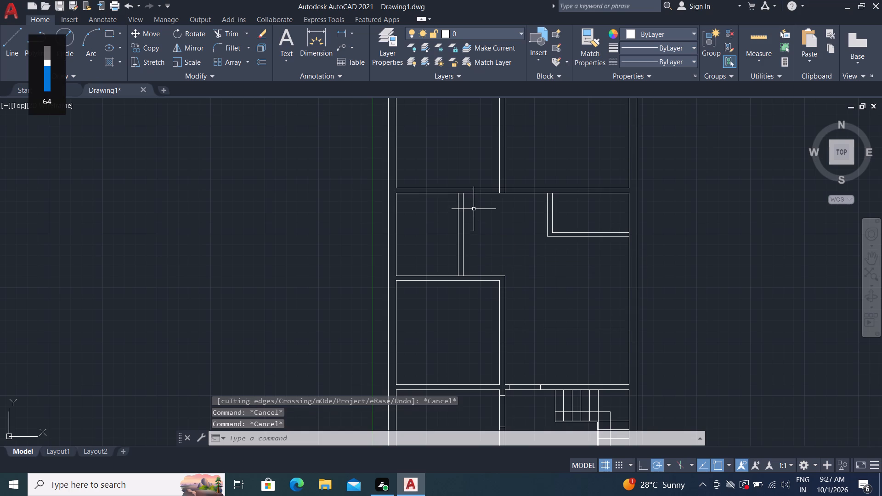
pyautogui.click(559, 292)
pyautogui.press('t')
pyautogui.press('r')
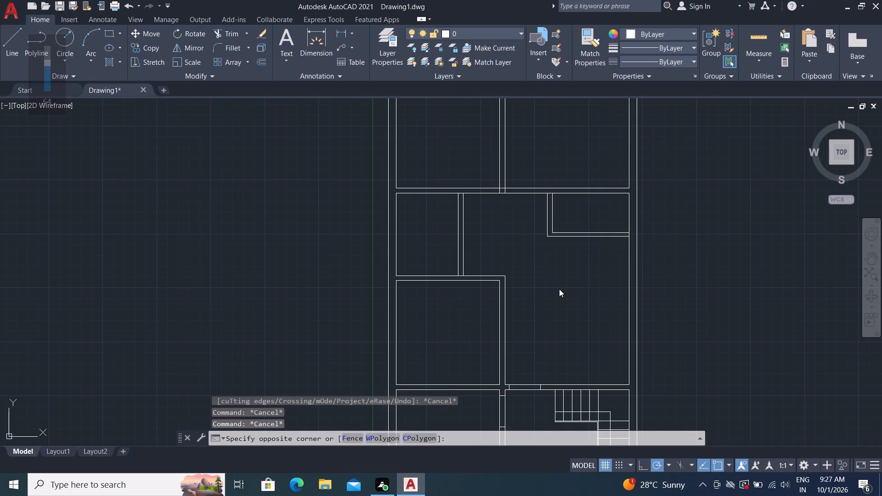
pyautogui.press('space')
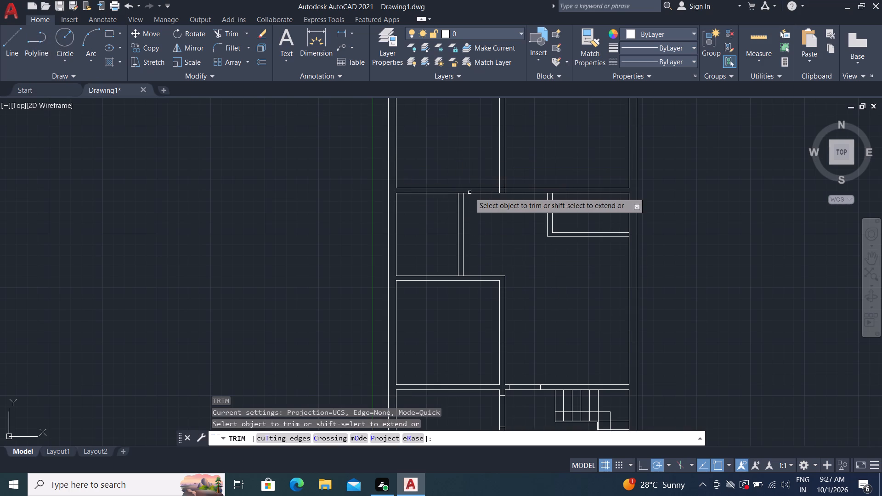
pyautogui.scroll(4, 467, 192)
pyautogui.click(416, 197)
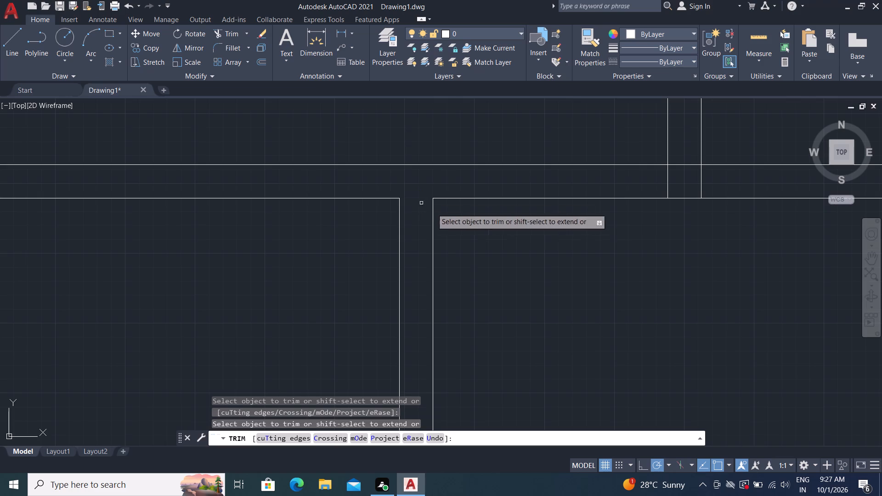
pyautogui.scroll(-5, 492, 226)
pyautogui.scroll(-2, 466, 162)
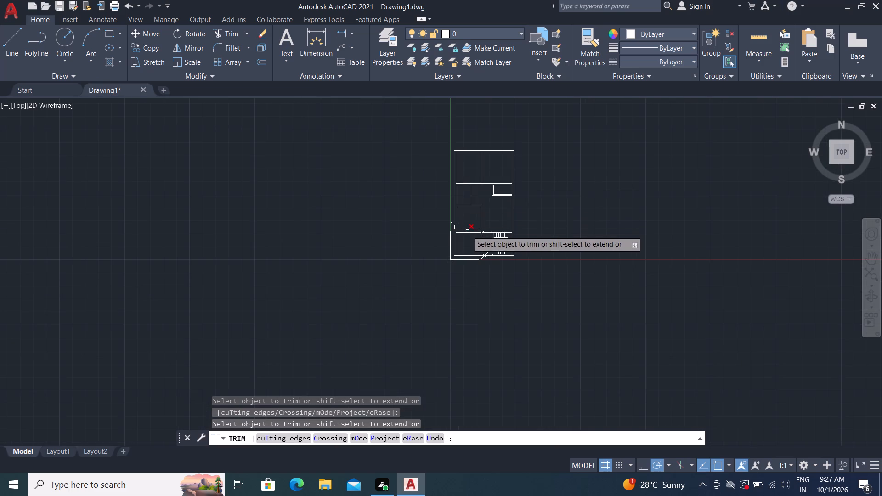
pyautogui.scroll(5, 471, 216)
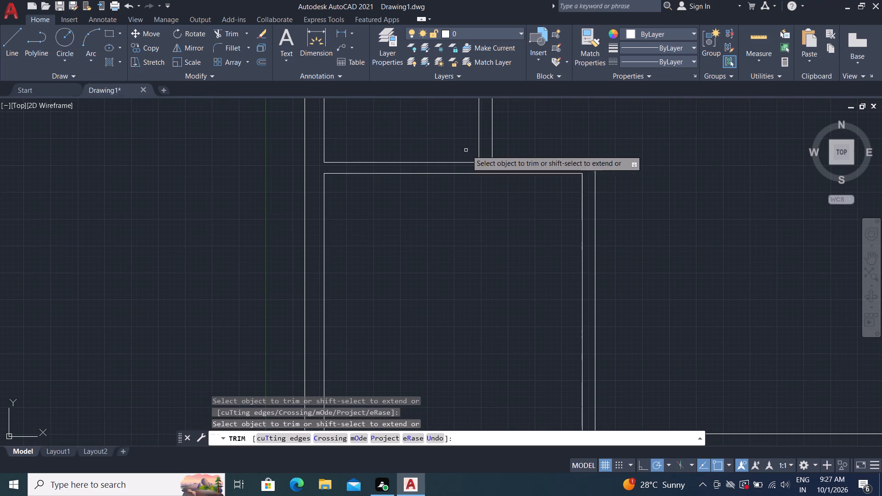
pyautogui.click(486, 163)
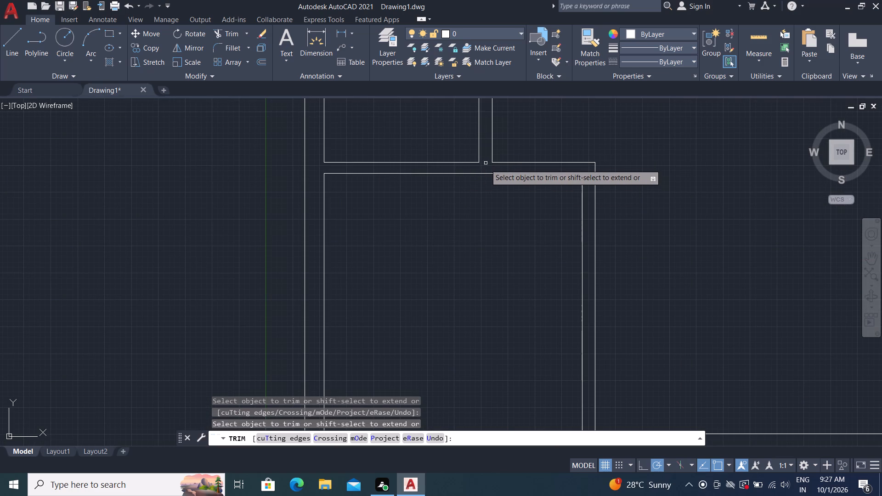
pyautogui.press('Escape')
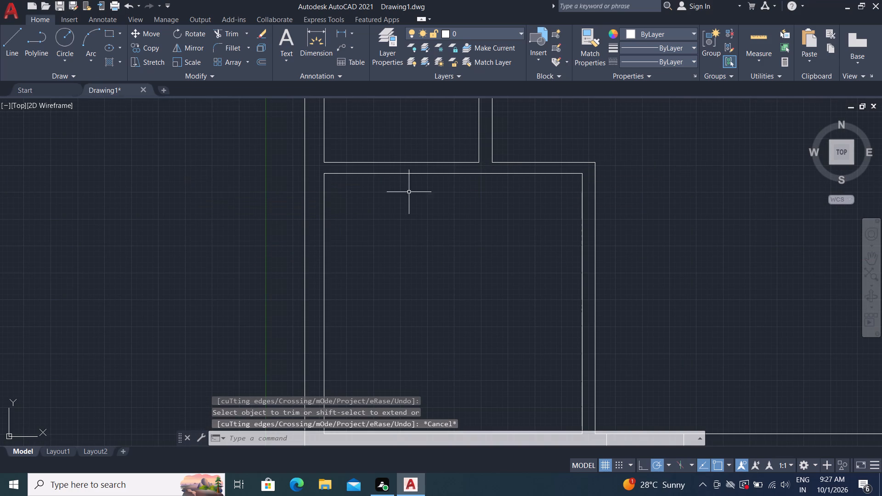
# Trim the overlapping wall lines where the vertical partition between the two upper rooms meets the horizontal partition below them.
pyautogui.scroll(-3, 443, 213)
pyautogui.scroll(1, 477, 145)
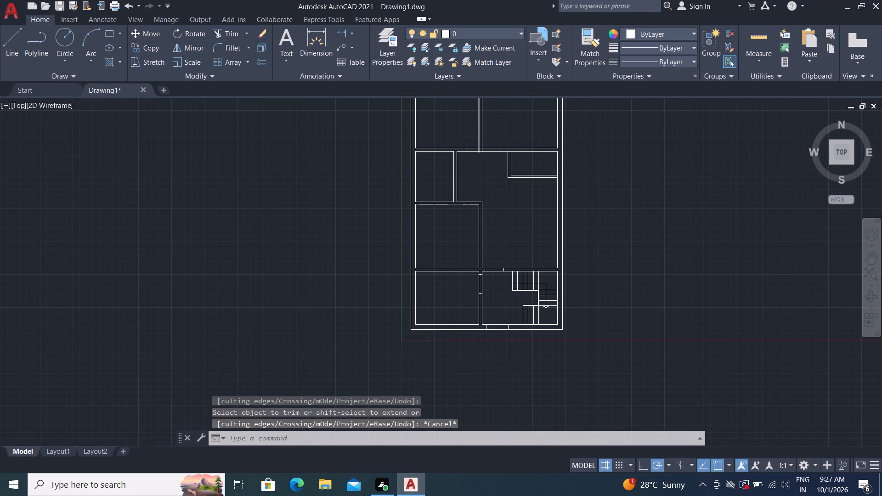
pyautogui.scroll(4, 479, 145)
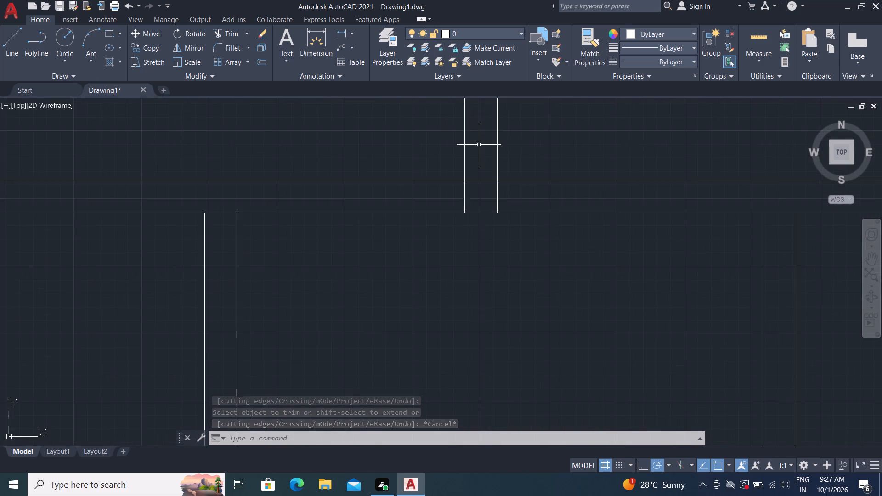
pyautogui.press('t')
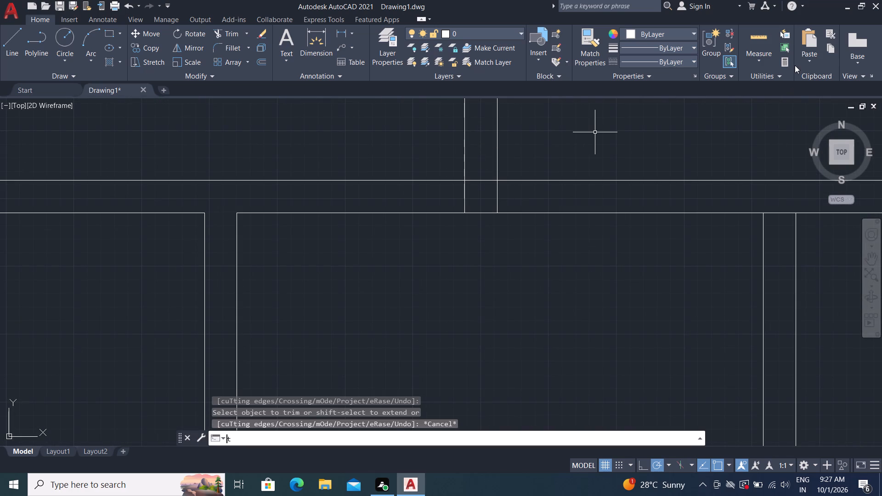
pyautogui.click(802, 35)
pyautogui.press('r')
pyautogui.press('space')
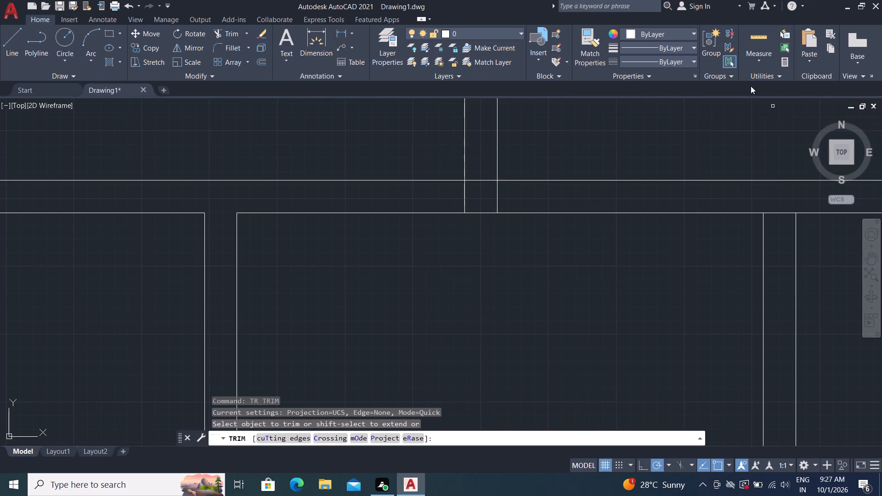
pyautogui.scroll(1, 452, 200)
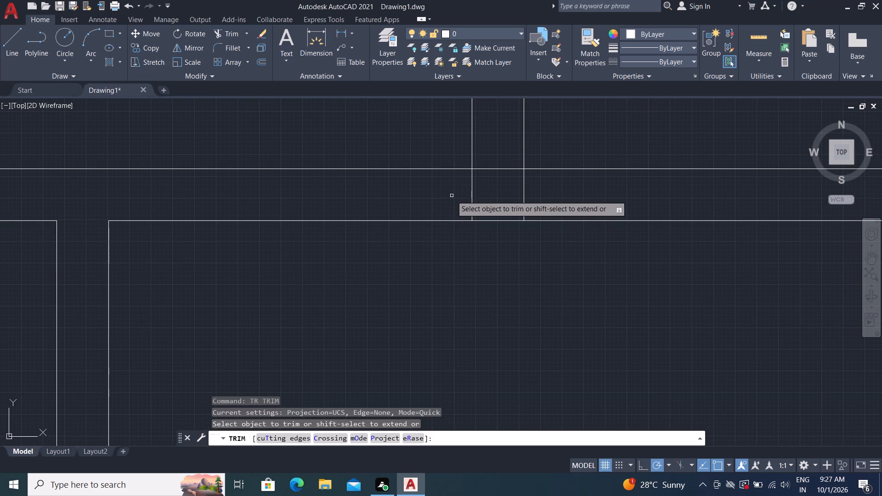
pyautogui.click(452, 196)
pyautogui.click(512, 149)
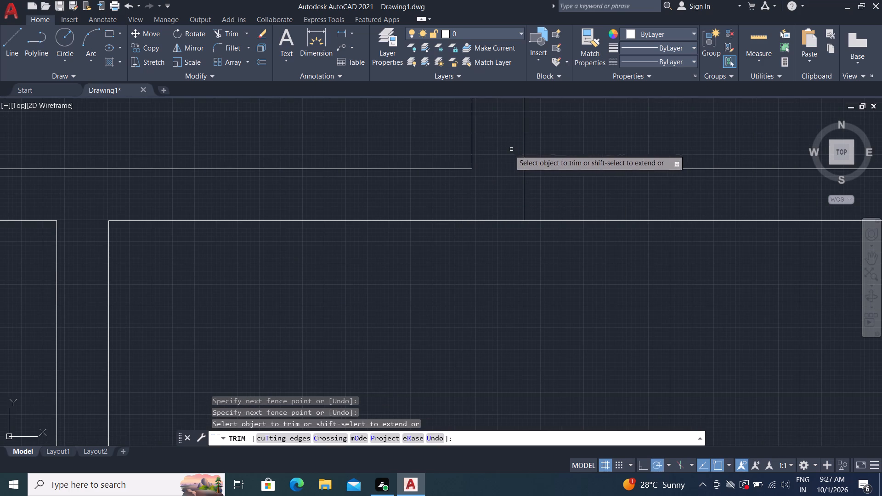
pyautogui.moveTo(499, 149); pyautogui.dragTo(547, 214)
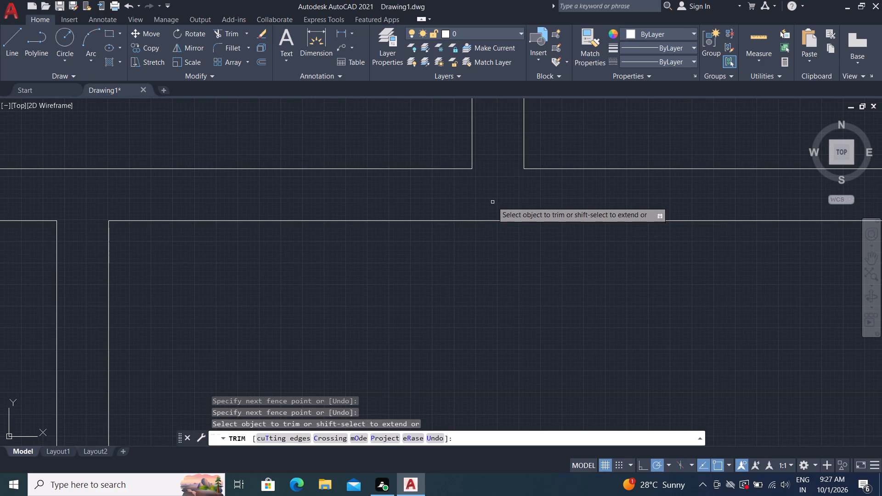
pyautogui.press('Escape')
pyautogui.moveTo(560, 124); pyautogui.dragTo(410, 117)
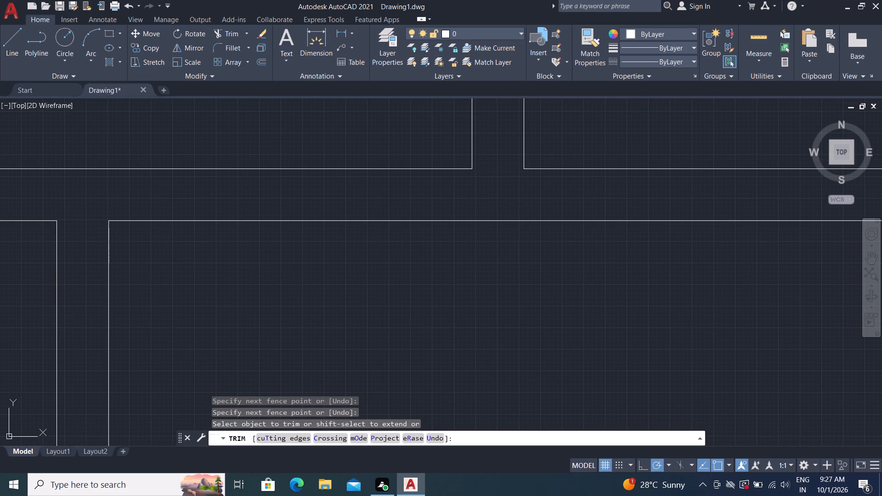
pyautogui.moveTo(410, 117); pyautogui.dragTo(563, 317)
pyautogui.hscroll(1, 881, 148)
pyautogui.hscroll(-9, 561, 321)
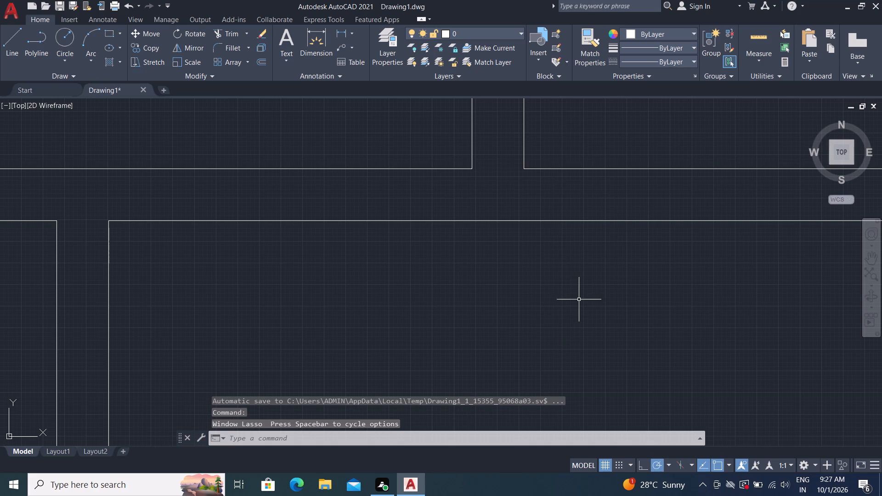
pyautogui.press('Escape')
# Draw a 6" vertical line across the horizontal partition, just right of the vertical partition between the two upper rooms.
pyautogui.press('l')
pyautogui.press('space')
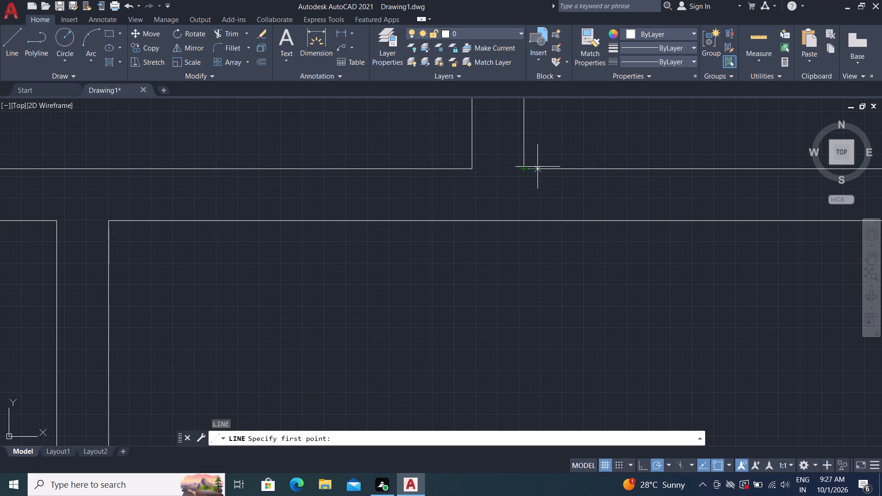
pyautogui.click(563, 169)
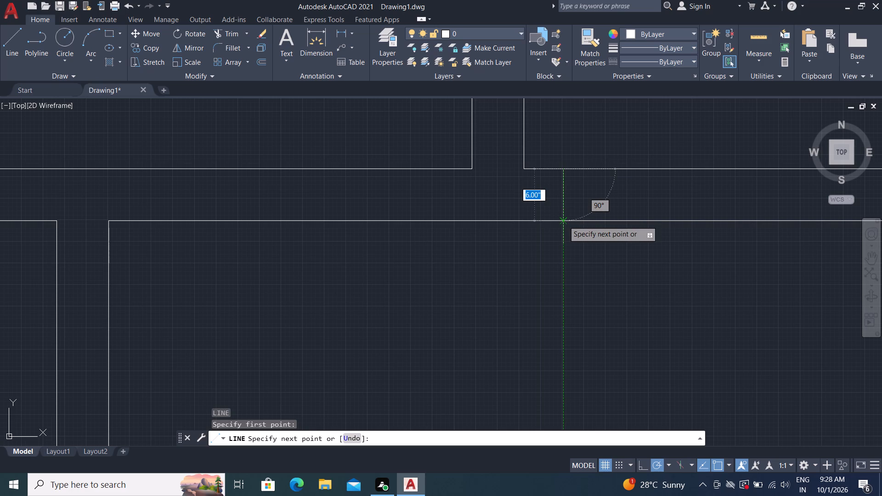
pyautogui.click(564, 221)
pyautogui.press('Escape')
# Offset the short line across the horizontal partition 3' to the right to mark the opening's other side.
pyautogui.hscroll(-20, 555, 192)
pyautogui.hscroll(-20, 555, 192)
pyautogui.hscroll(-8, 555, 192)
pyautogui.press('o')
pyautogui.press('space')
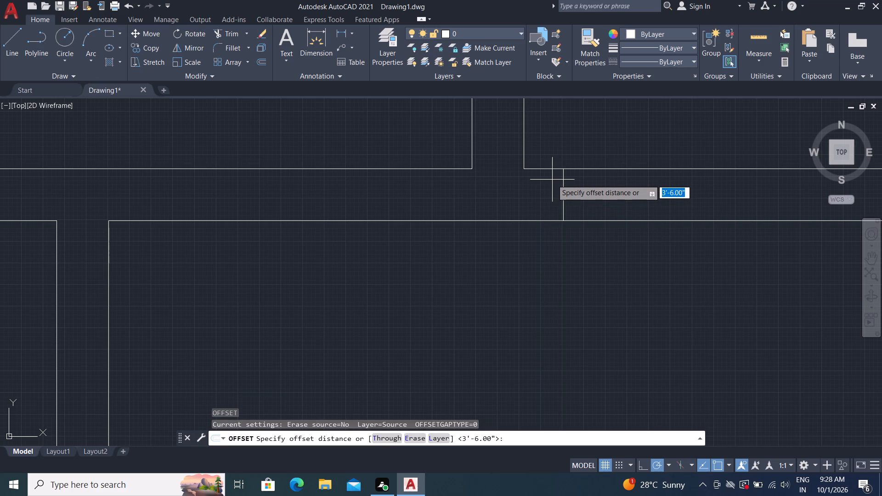
pyautogui.press('3')
pyautogui.press("'")
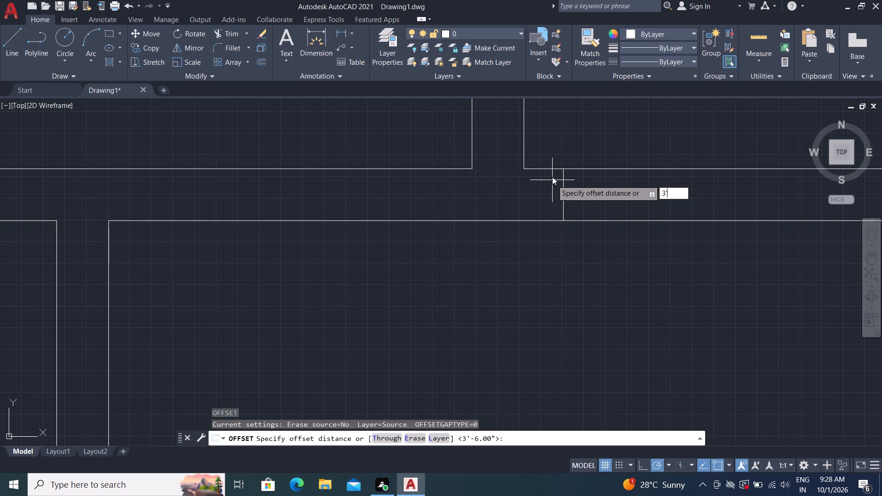
pyautogui.press('space')
pyautogui.click(564, 193)
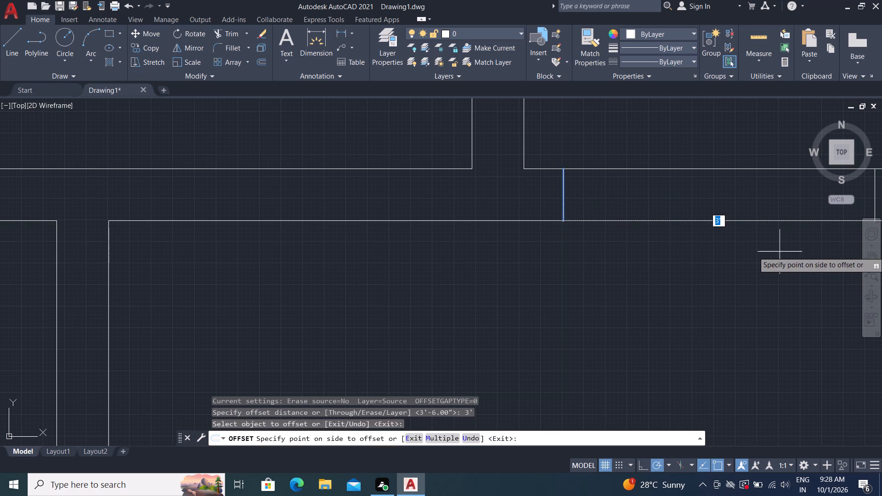
pyautogui.click(768, 243)
pyautogui.press('Escape')
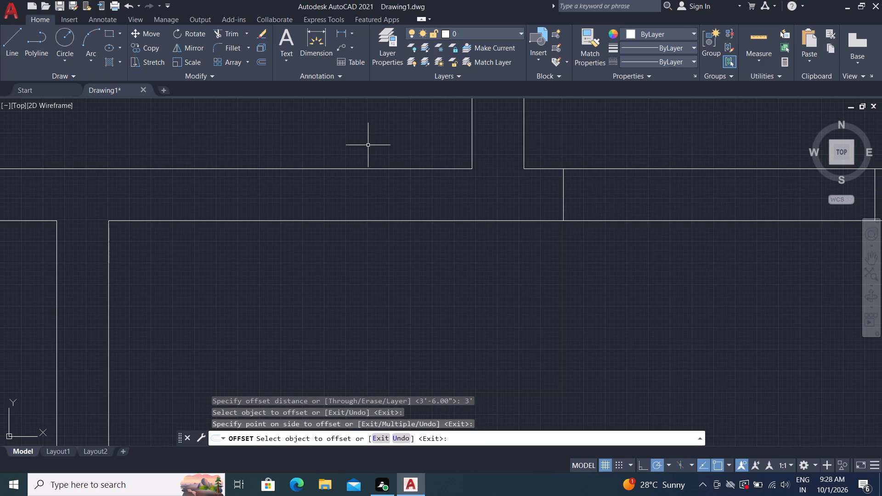
# Draw a line from the upper-left room's bottom-right corner about 5" left along the wall edge and 6" down across the horizontal partition.
pyautogui.write('l')
pyautogui.press('space')
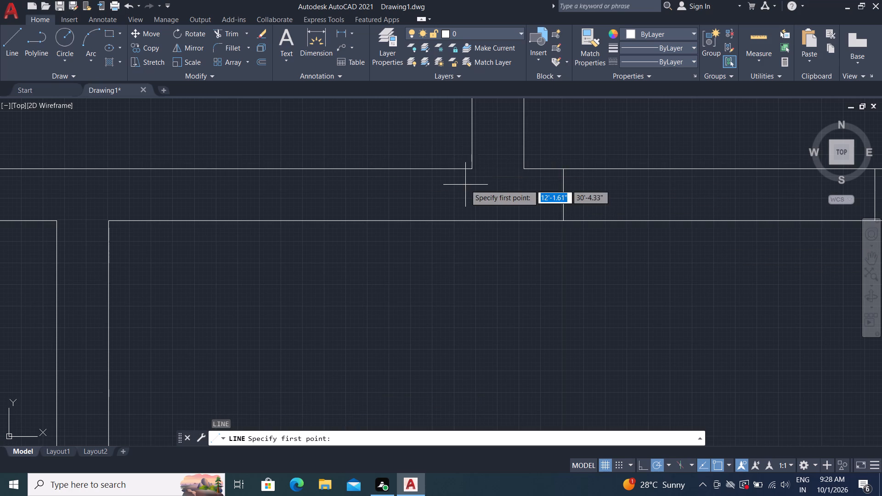
pyautogui.scroll(-1, 437, 167)
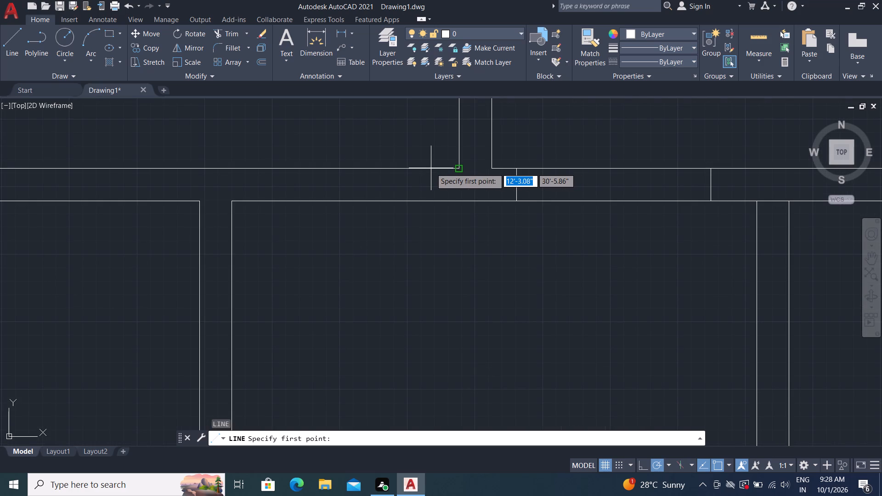
pyautogui.scroll(6, 435, 168)
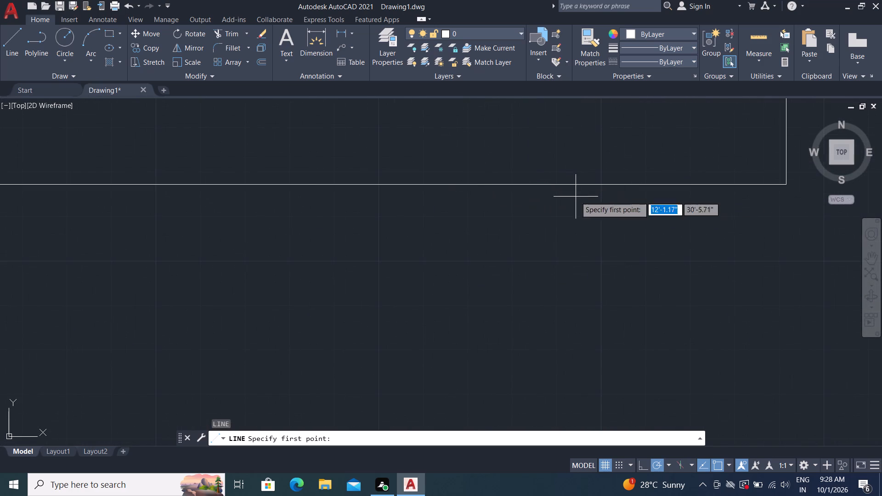
pyautogui.scroll(-1, 487, 182)
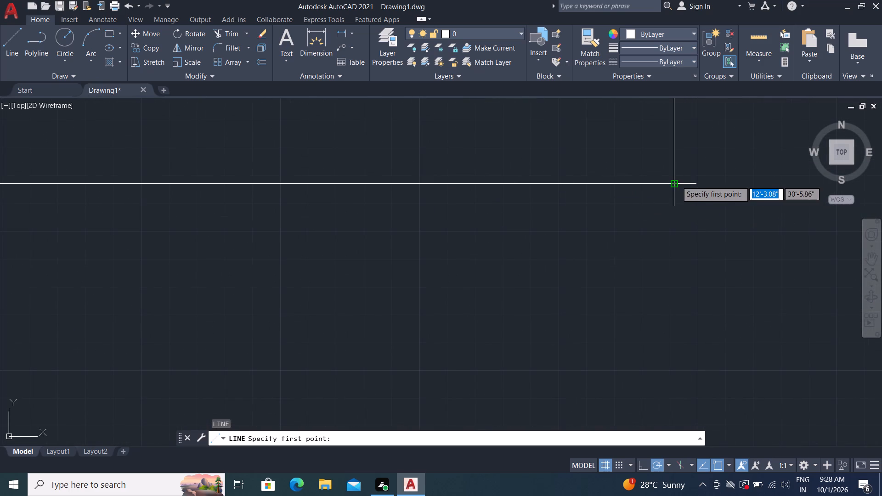
pyautogui.click(673, 182)
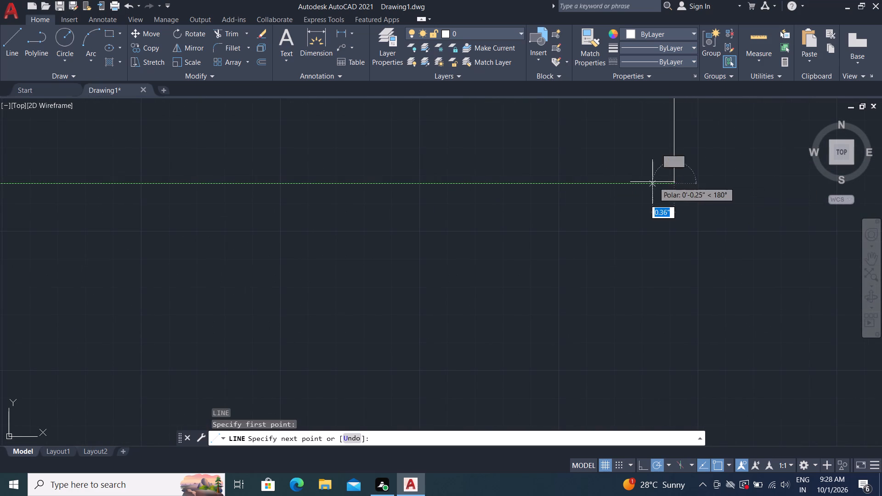
pyautogui.click(408, 178)
pyautogui.moveTo(409, 184); pyautogui.dragTo(427, 186)
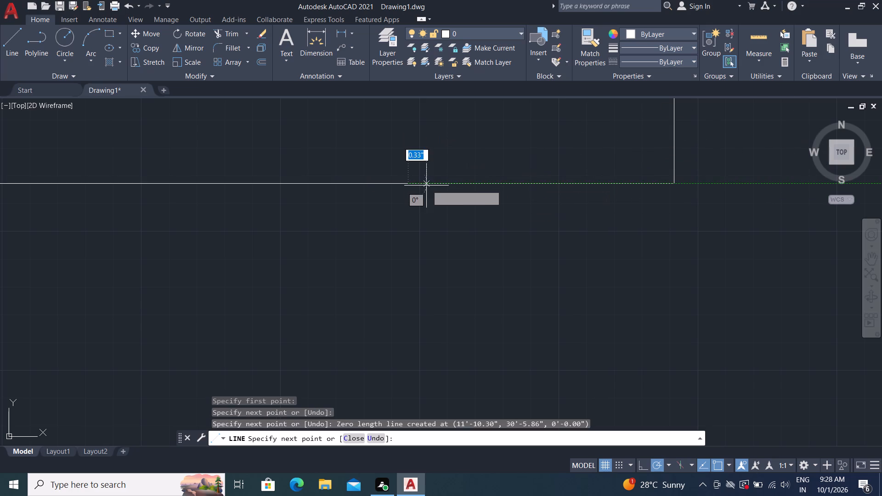
pyautogui.click(382, 179)
pyautogui.scroll(-3, 399, 216)
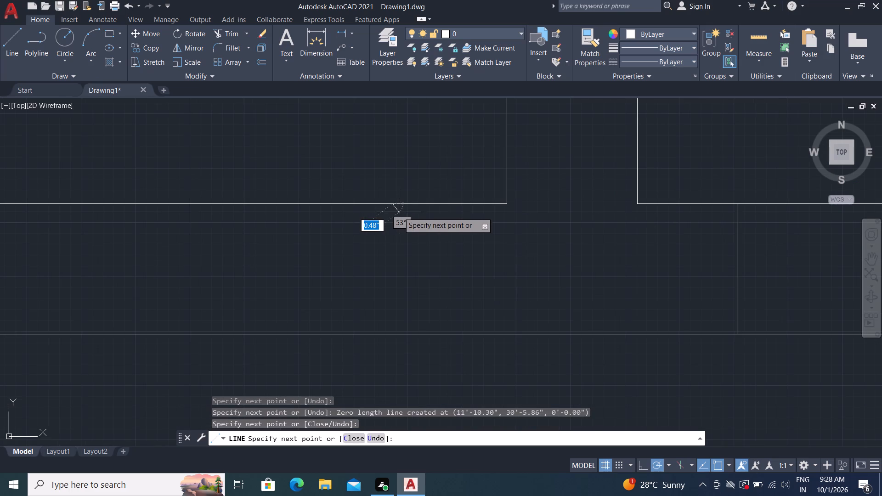
pyautogui.click(392, 334)
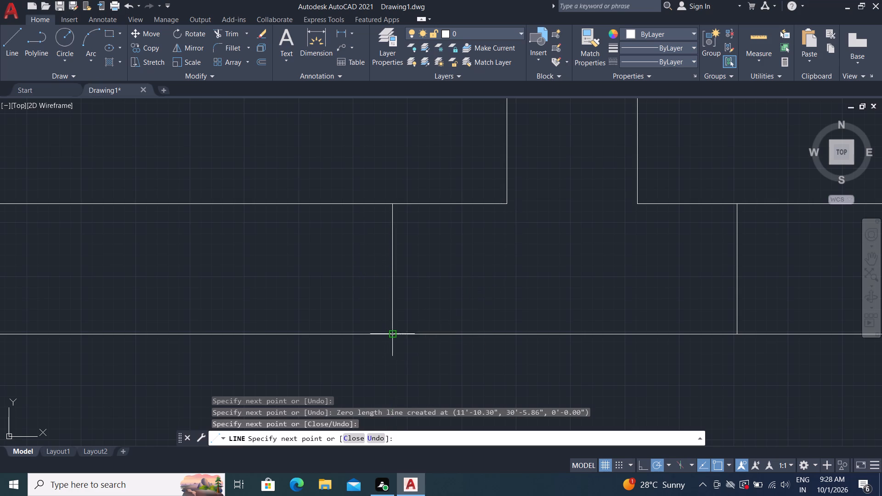
pyautogui.press('Escape')
pyautogui.hscroll(-20, 506, 303)
pyautogui.hscroll(-20, 506, 303)
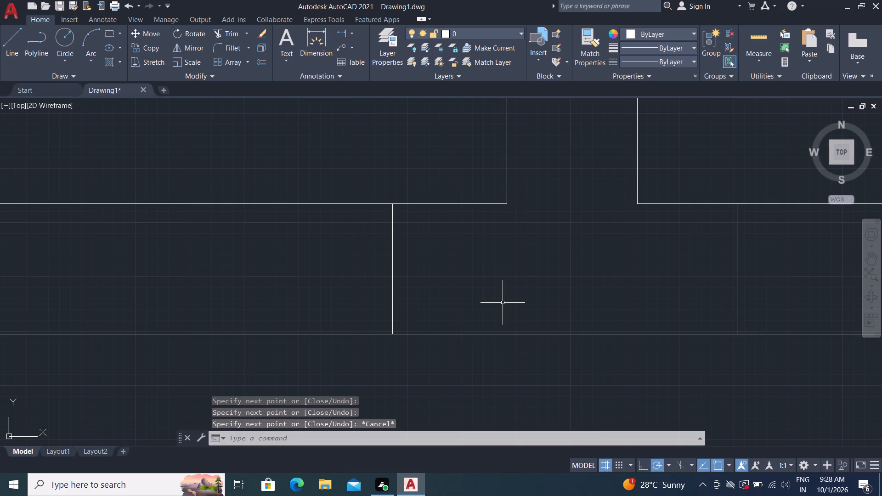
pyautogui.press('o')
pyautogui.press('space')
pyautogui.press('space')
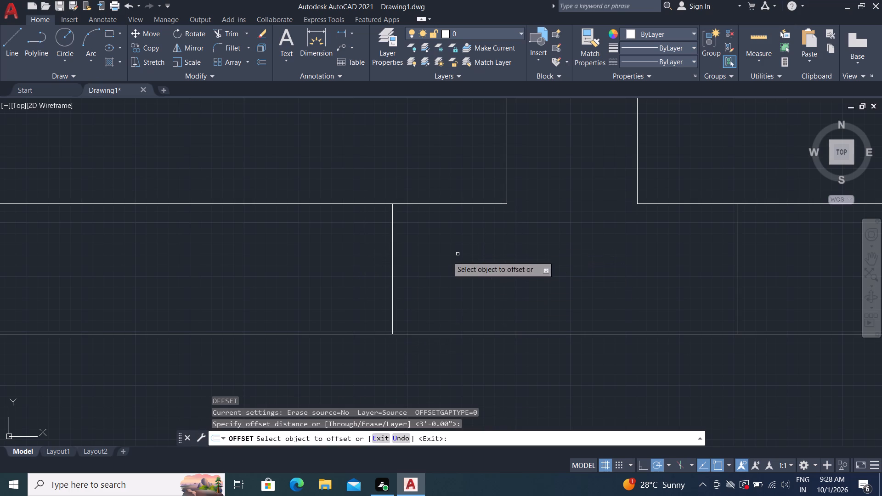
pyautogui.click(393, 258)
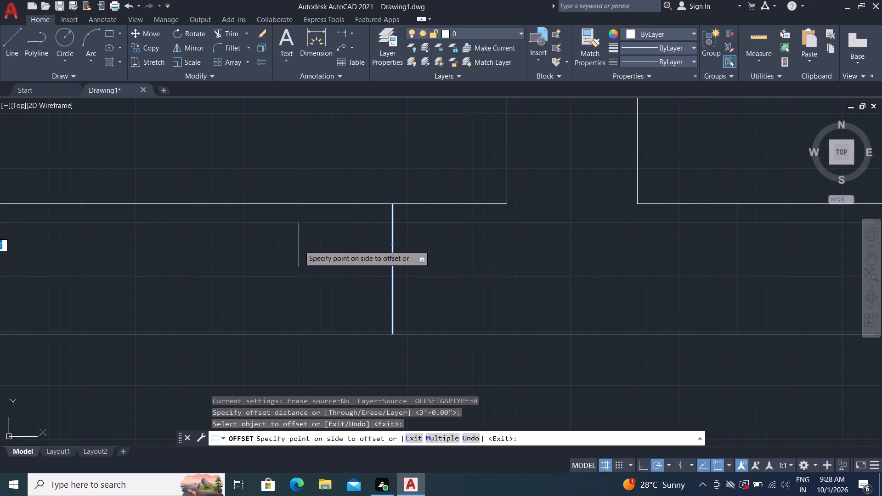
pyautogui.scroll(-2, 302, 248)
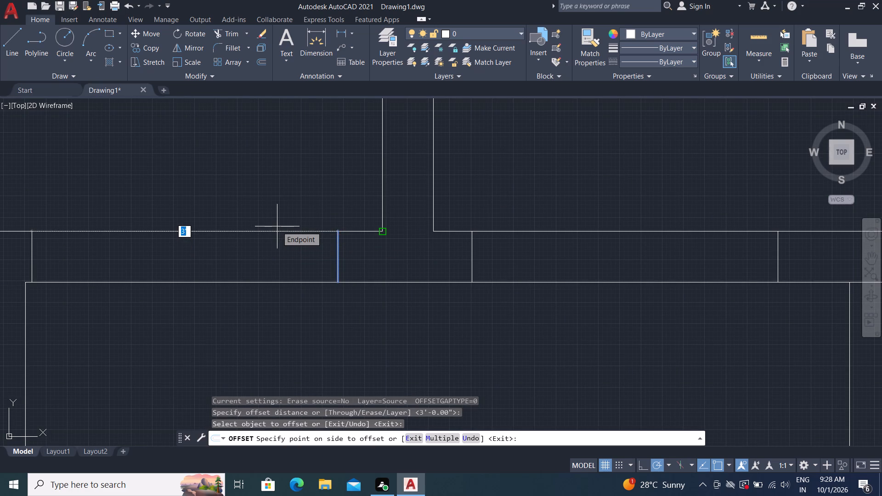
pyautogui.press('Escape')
# Start an offset with a 2'6" distance for the short line across the horizontal partition, left of the vertical partition.
pyautogui.press('o')
pyautogui.press('space')
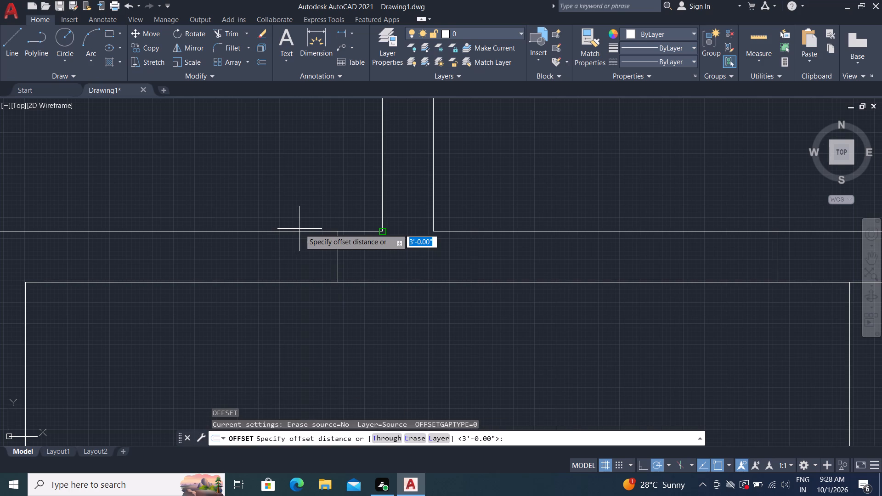
pyautogui.press('2')
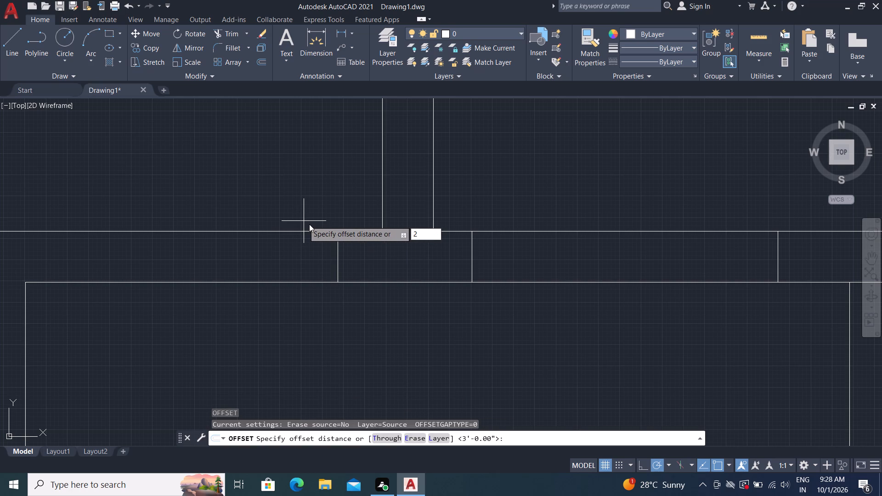
pyautogui.write("'6")
pyautogui.hotkey('shift', '"')
pyautogui.press('Return')
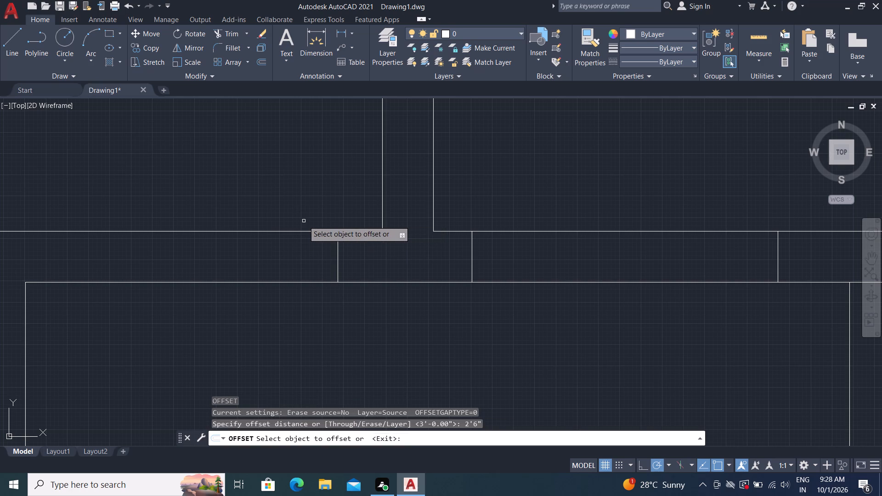
pyautogui.rightClick(334, 265)
pyautogui.click(334, 265)
pyautogui.moveTo(334, 265); pyautogui.dragTo(351, 203)
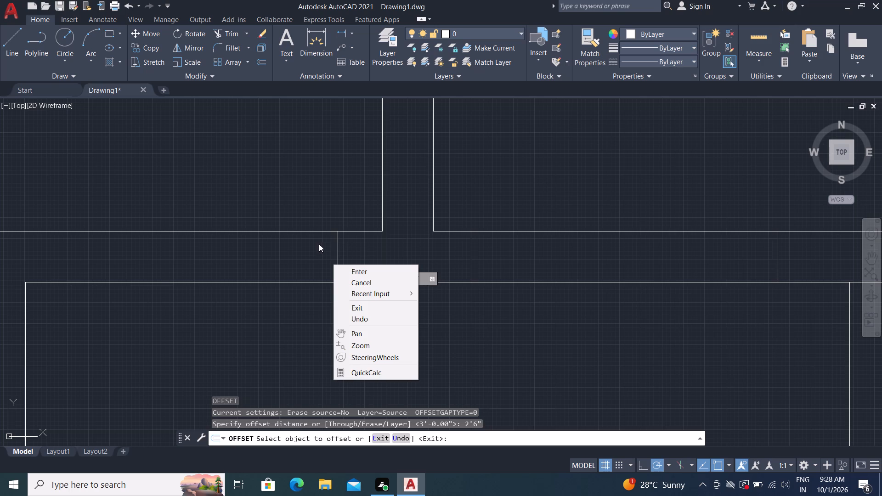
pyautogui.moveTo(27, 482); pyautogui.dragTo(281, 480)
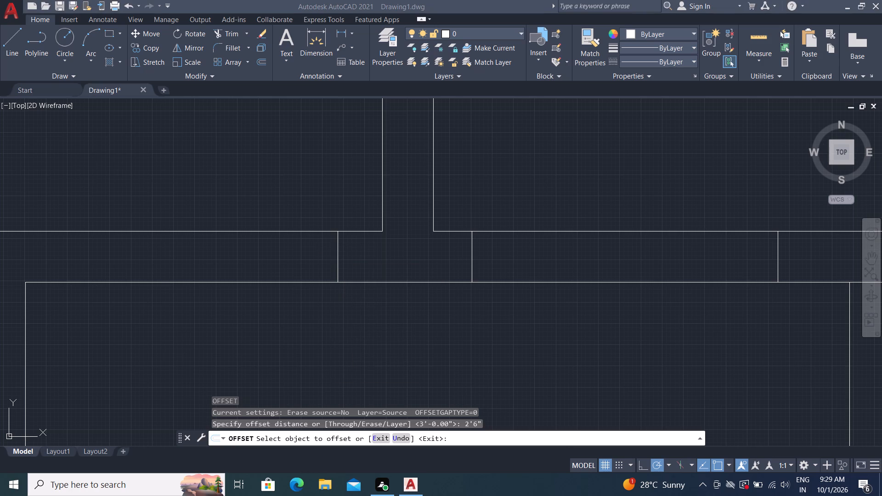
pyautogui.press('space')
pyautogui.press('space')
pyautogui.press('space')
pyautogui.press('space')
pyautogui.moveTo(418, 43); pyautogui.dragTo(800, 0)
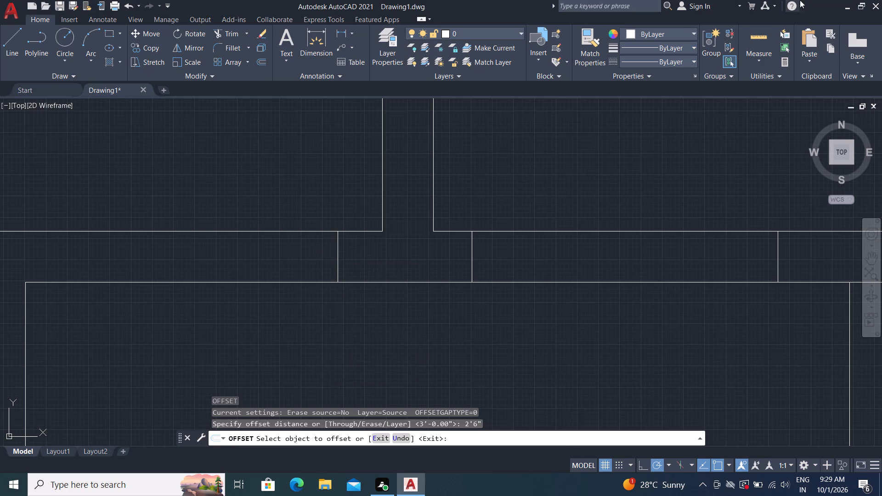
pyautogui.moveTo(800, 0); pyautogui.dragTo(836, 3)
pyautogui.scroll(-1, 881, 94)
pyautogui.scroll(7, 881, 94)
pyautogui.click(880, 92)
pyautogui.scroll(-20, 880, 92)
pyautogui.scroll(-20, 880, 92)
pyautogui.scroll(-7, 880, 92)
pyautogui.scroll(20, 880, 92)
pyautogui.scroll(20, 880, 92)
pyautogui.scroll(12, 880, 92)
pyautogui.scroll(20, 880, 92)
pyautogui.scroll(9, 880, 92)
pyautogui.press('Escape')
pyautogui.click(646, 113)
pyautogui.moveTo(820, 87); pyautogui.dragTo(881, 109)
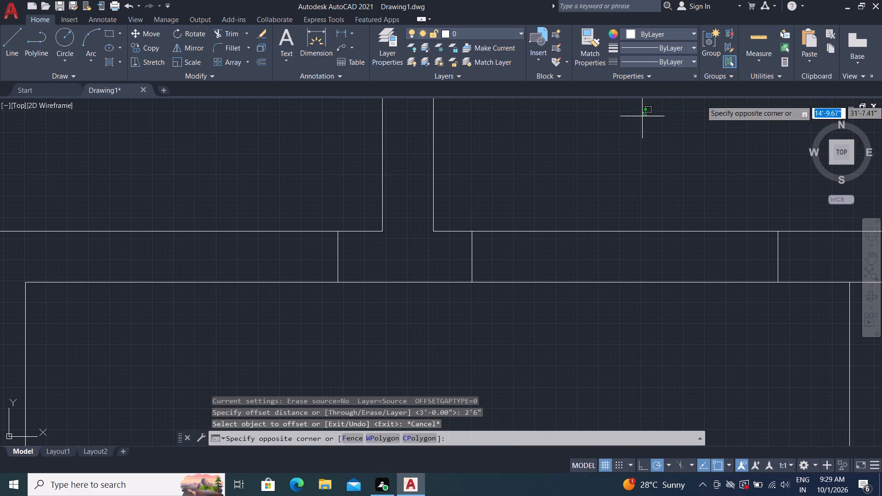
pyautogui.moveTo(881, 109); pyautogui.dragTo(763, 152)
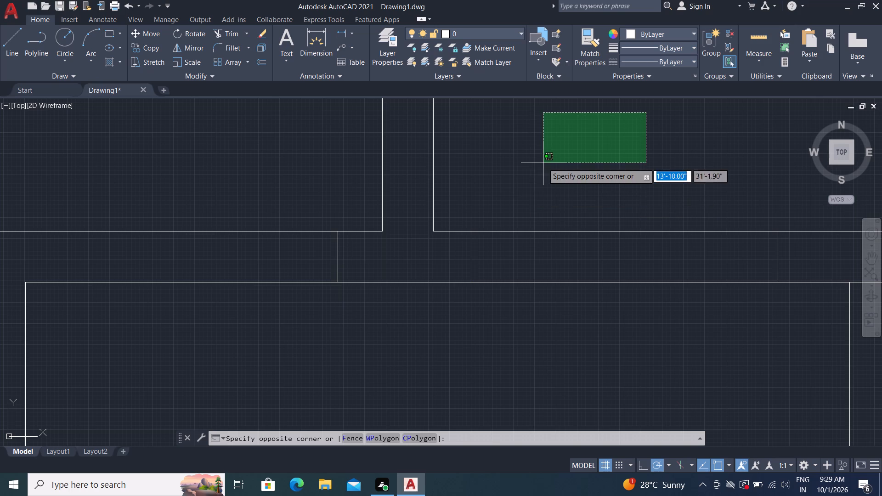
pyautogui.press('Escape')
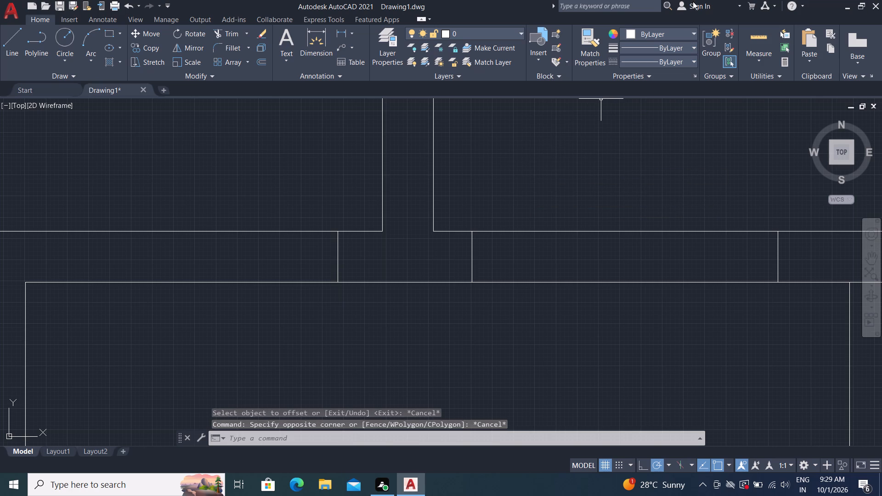
# Offset the short line left of the vertical partition 2'6" to the left to mark the opening's other side.
pyautogui.press('o')
pyautogui.press('space')
pyautogui.press('space')
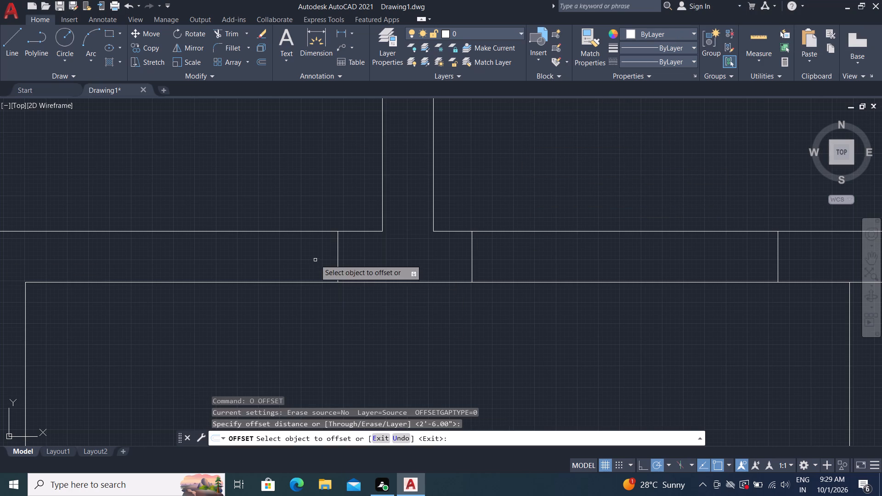
pyautogui.click(339, 254)
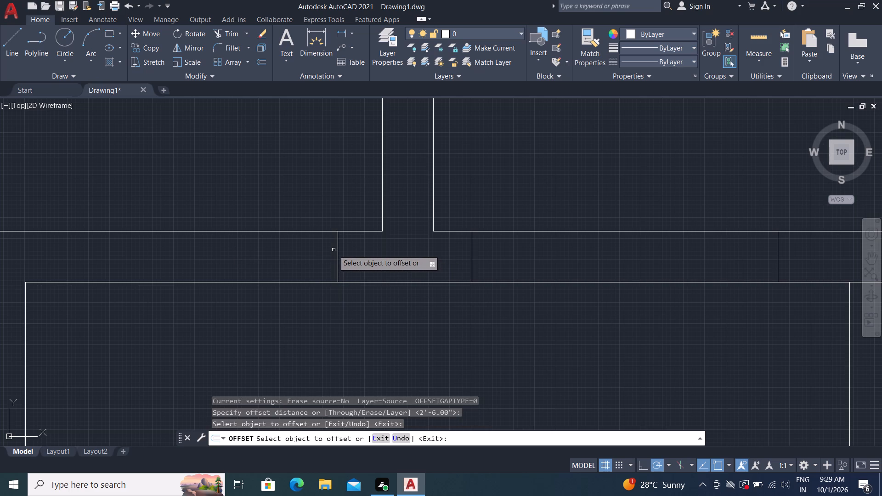
pyautogui.click(337, 251)
pyautogui.click(231, 255)
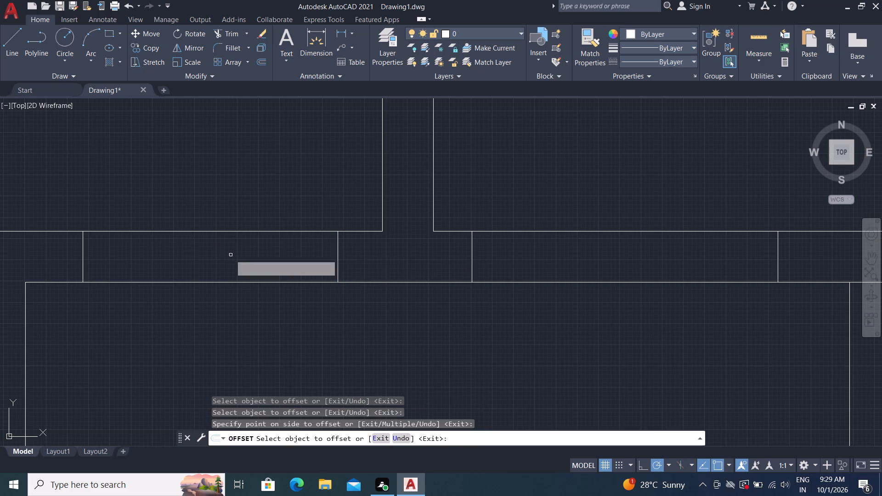
pyautogui.press('Escape')
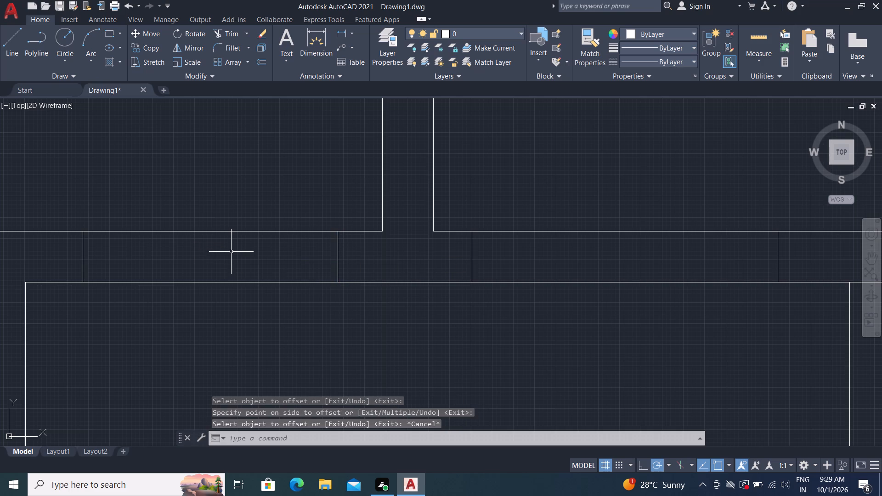
# Insert the Door - Imperial block just below the left side of the 2'6" opening in the horizontal partition.
pyautogui.hotkey('ctrl', '3')
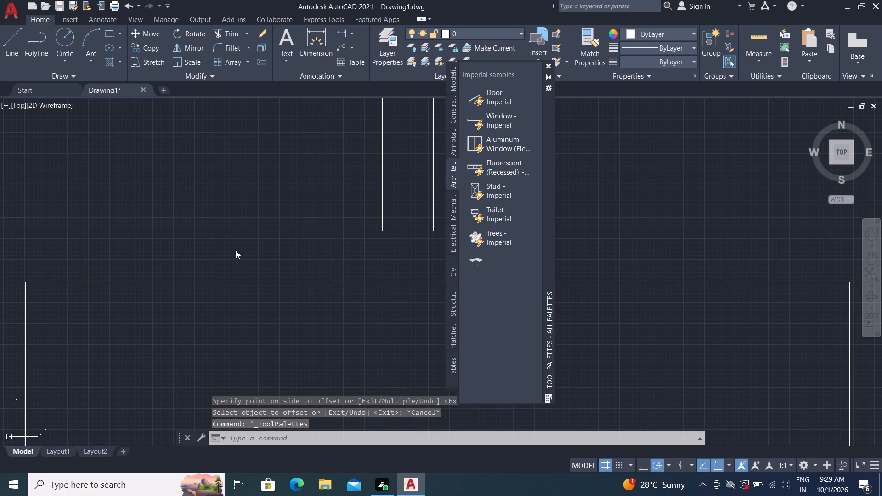
pyautogui.click(473, 97)
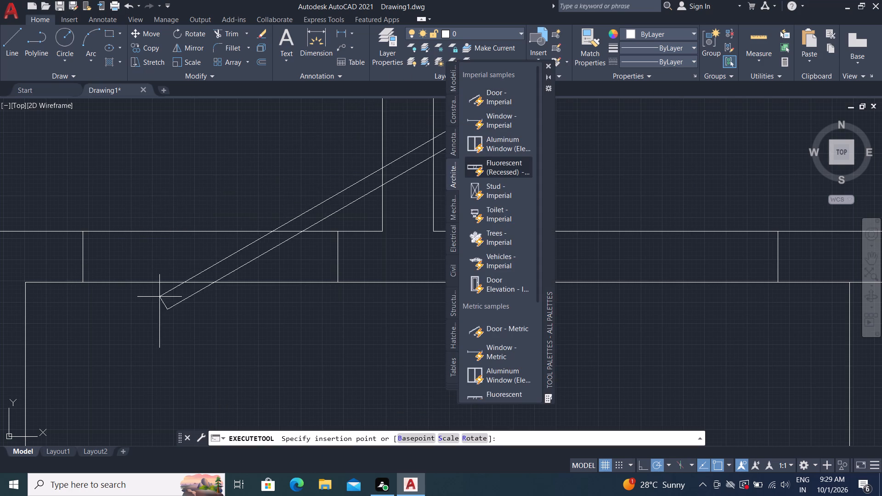
pyautogui.click(82, 303)
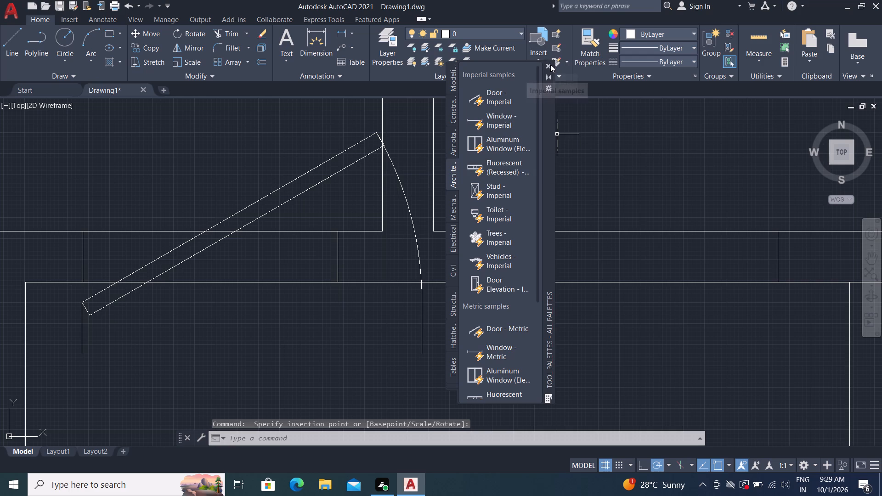
pyautogui.click(546, 63)
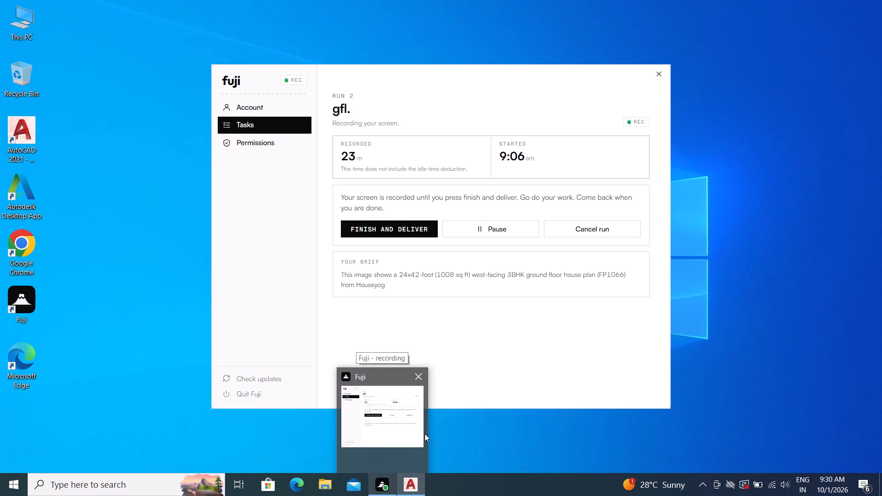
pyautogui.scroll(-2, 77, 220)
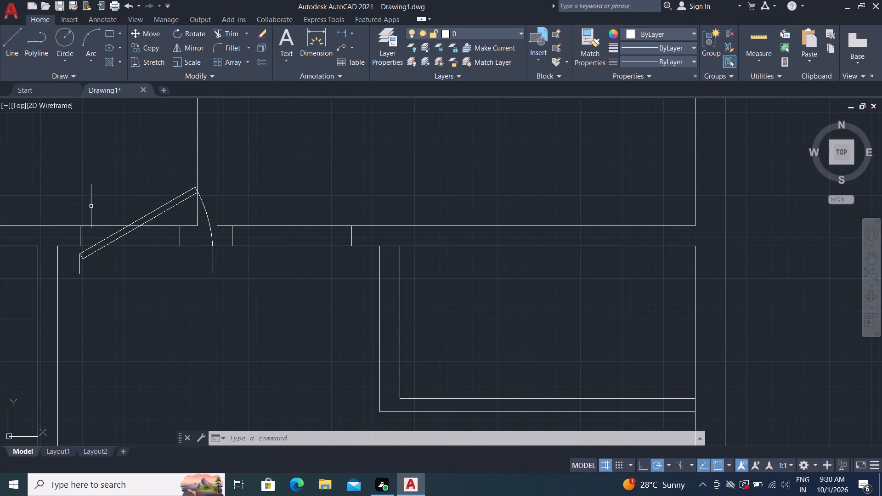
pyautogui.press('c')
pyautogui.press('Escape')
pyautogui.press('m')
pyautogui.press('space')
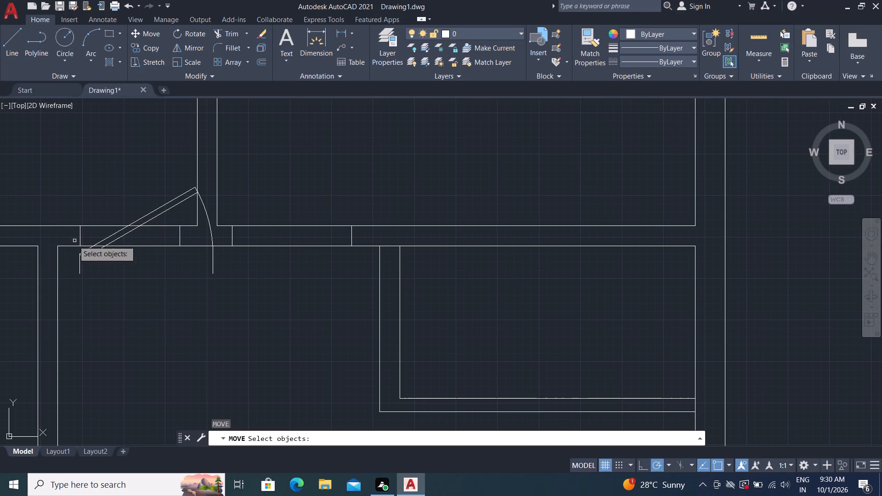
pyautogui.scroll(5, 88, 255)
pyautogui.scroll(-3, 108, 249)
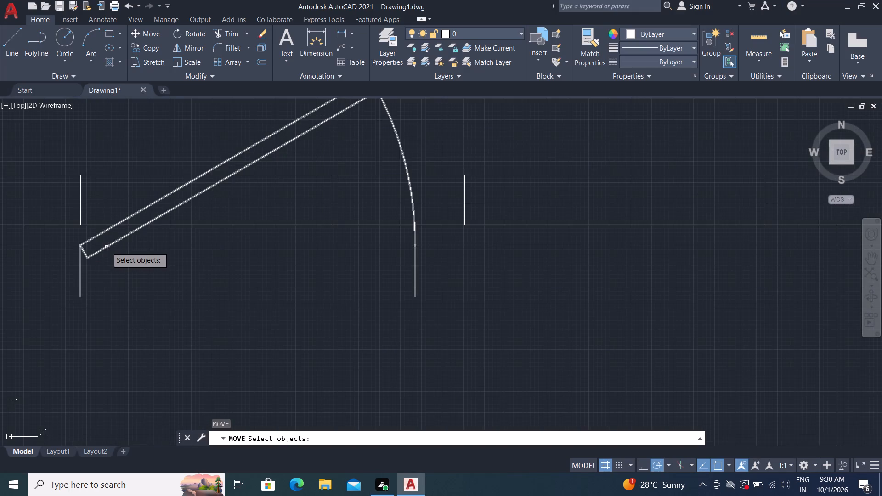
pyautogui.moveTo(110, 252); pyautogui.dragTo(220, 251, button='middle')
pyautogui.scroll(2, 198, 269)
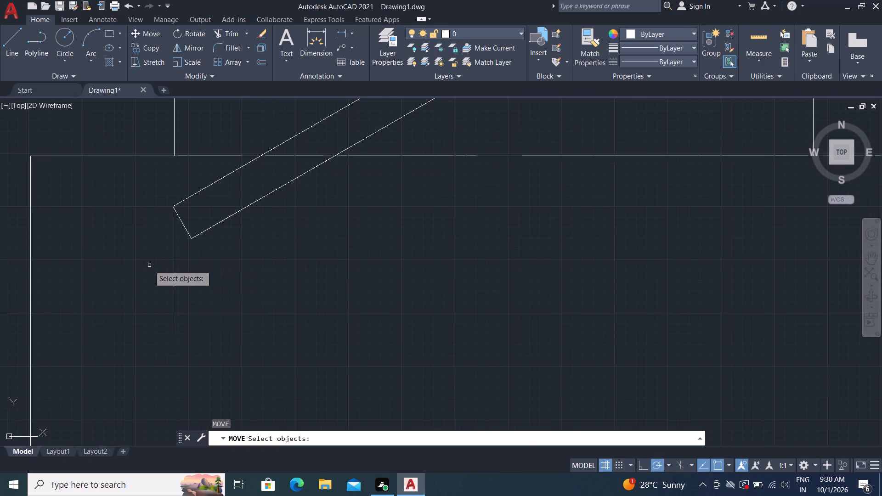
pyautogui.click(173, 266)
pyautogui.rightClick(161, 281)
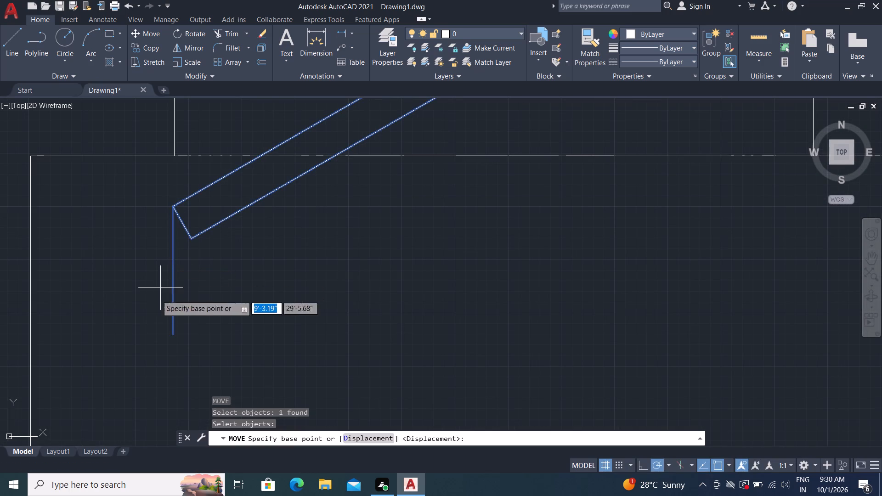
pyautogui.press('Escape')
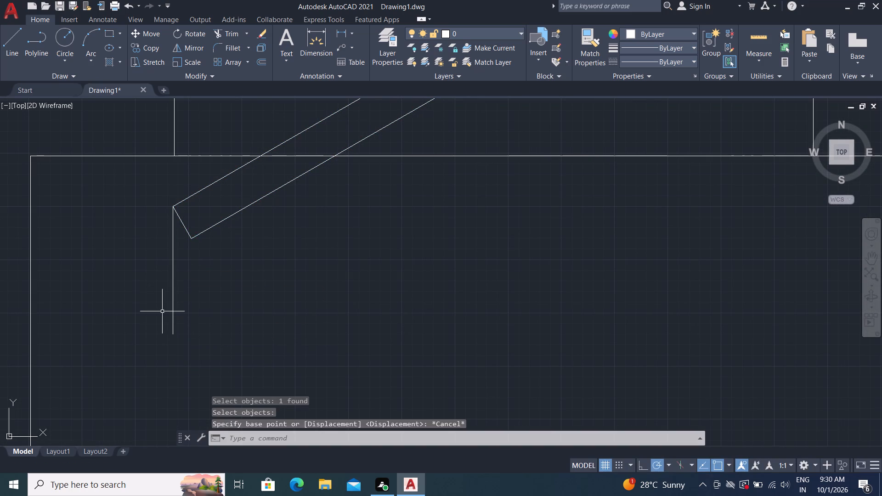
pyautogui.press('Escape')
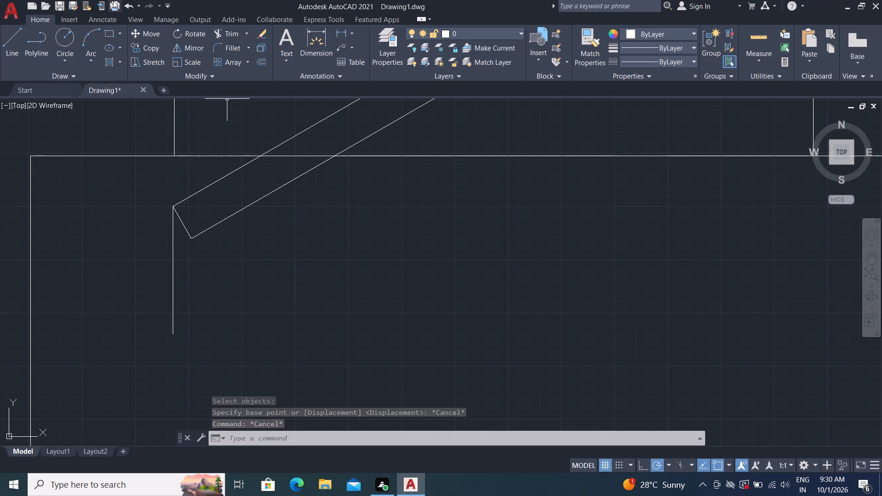
# Save the drawing as Drawing1 in the Documents folder, replacing the existing file.
pyautogui.click(72, 1)
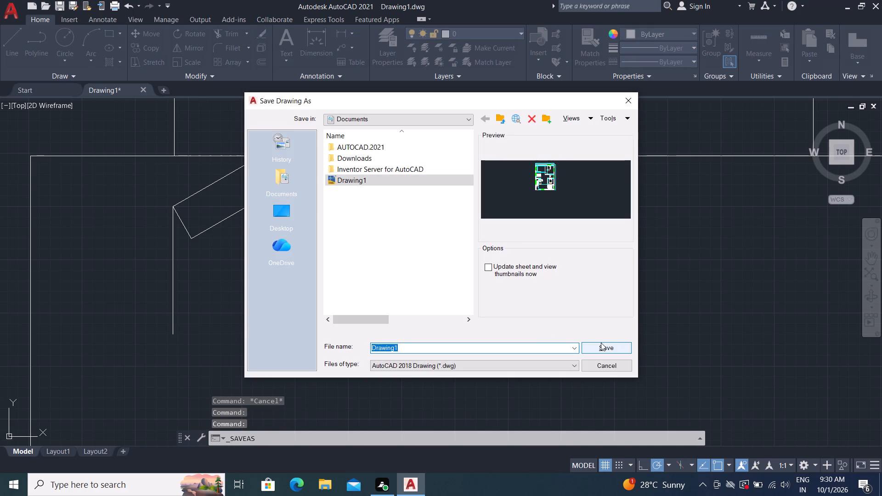
pyautogui.click(603, 343)
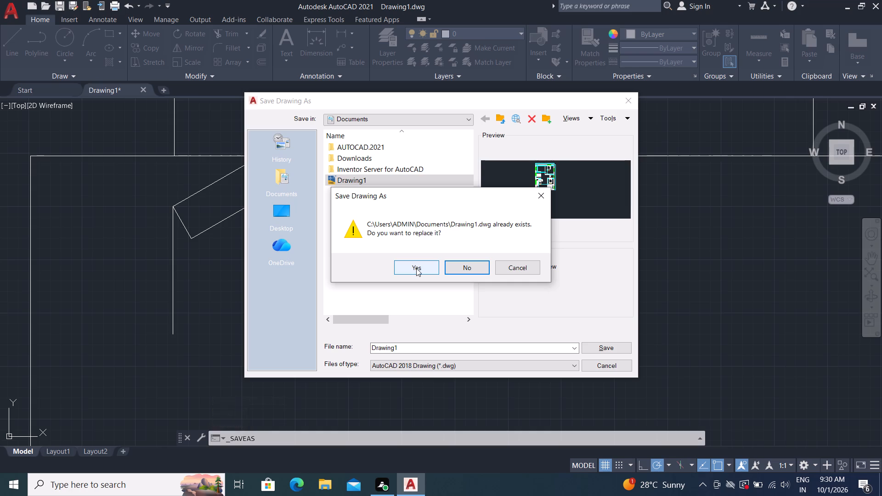
pyautogui.click(416, 268)
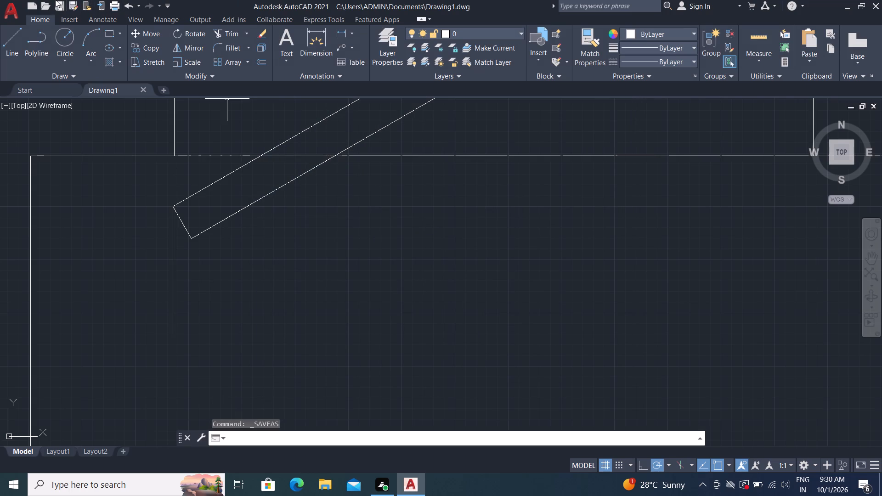
# Save a copy of the drawing in the Documents folder under the name g.
pyautogui.click(77, 3)
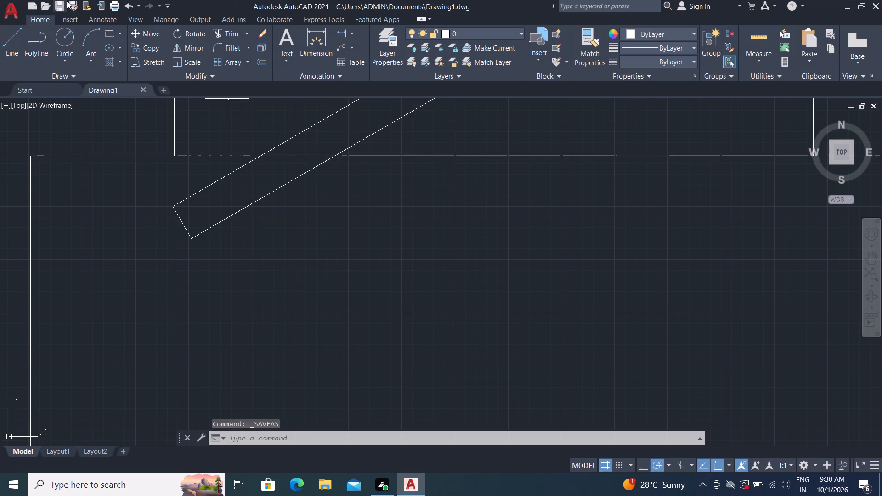
pyautogui.click(68, 1)
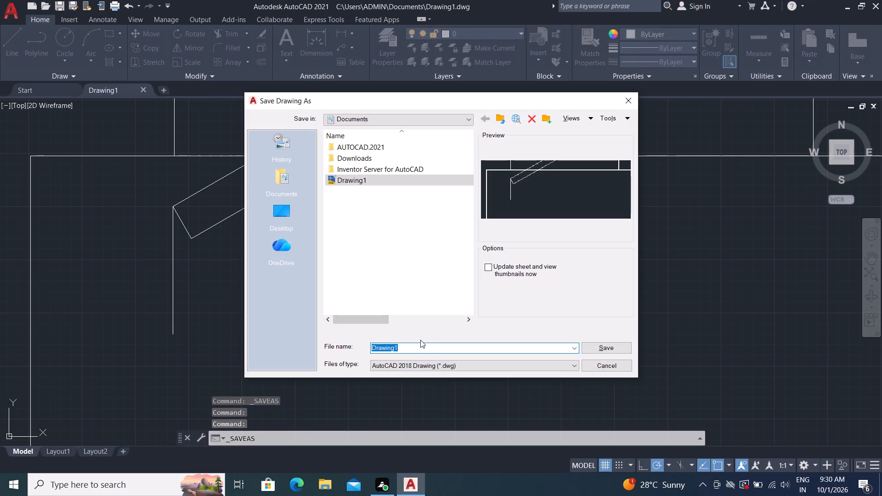
pyautogui.press('BackSpace')
pyautogui.press('BackSpace')
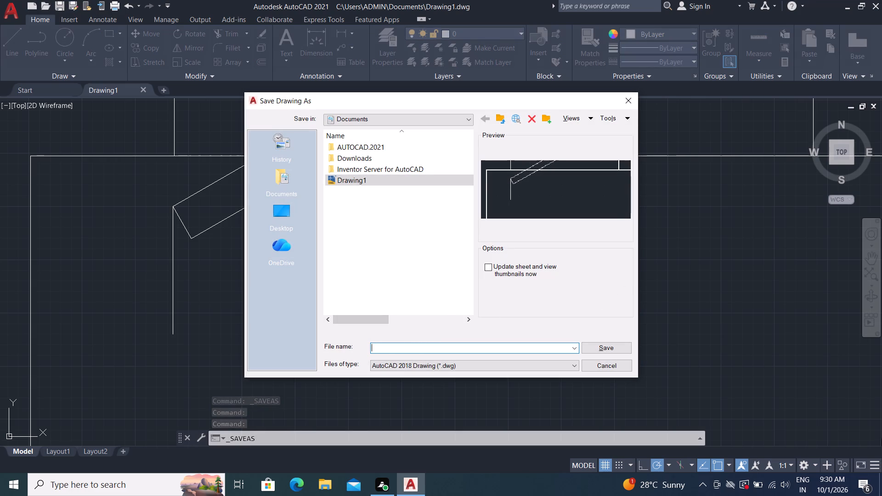
pyautogui.press('g')
pyautogui.moveTo(300, 403); pyautogui.dragTo(502, 311)
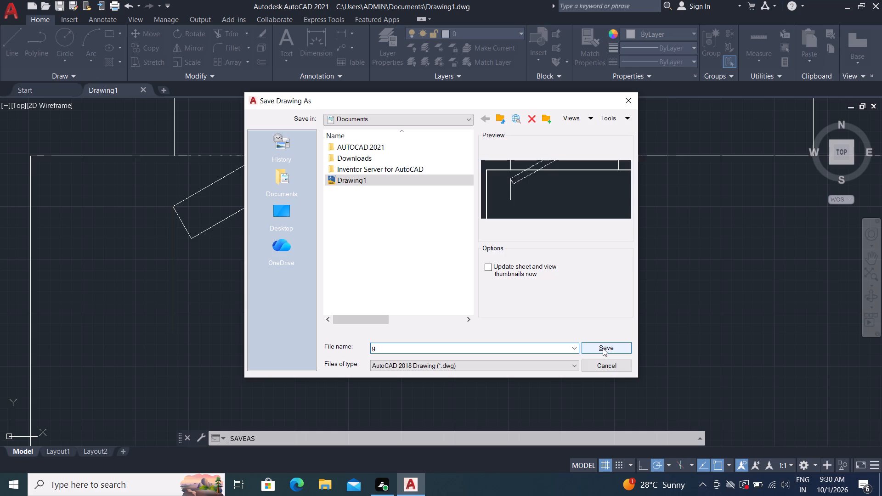
pyautogui.click(603, 348)
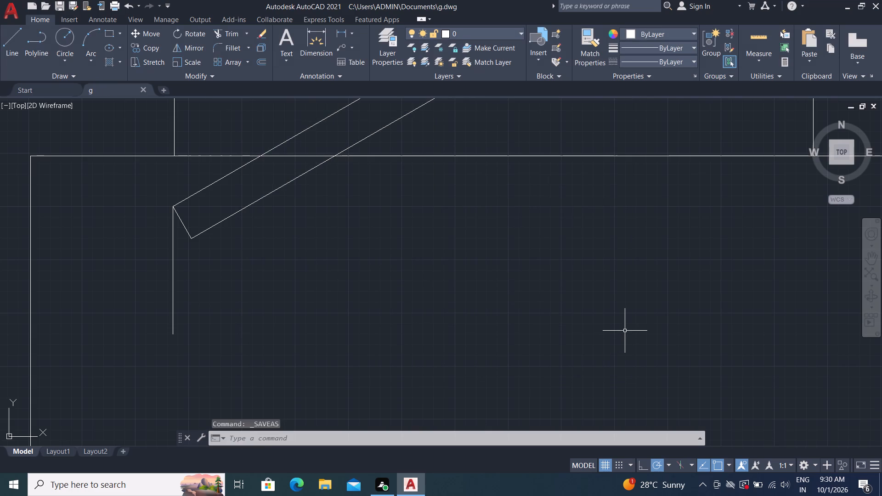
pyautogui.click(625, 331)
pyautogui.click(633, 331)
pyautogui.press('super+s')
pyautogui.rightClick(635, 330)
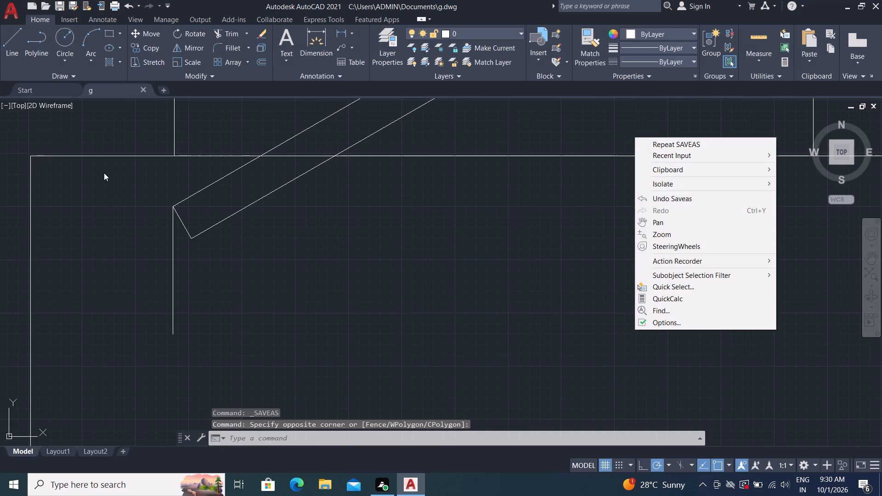
# Save the drawing again as g in the Documents folder, replacing the existing file.
pyautogui.click(72, 3)
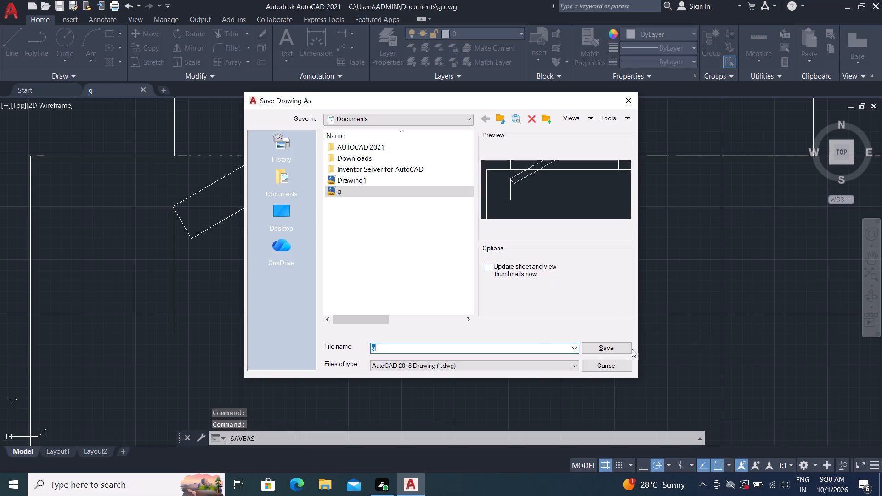
pyautogui.click(612, 346)
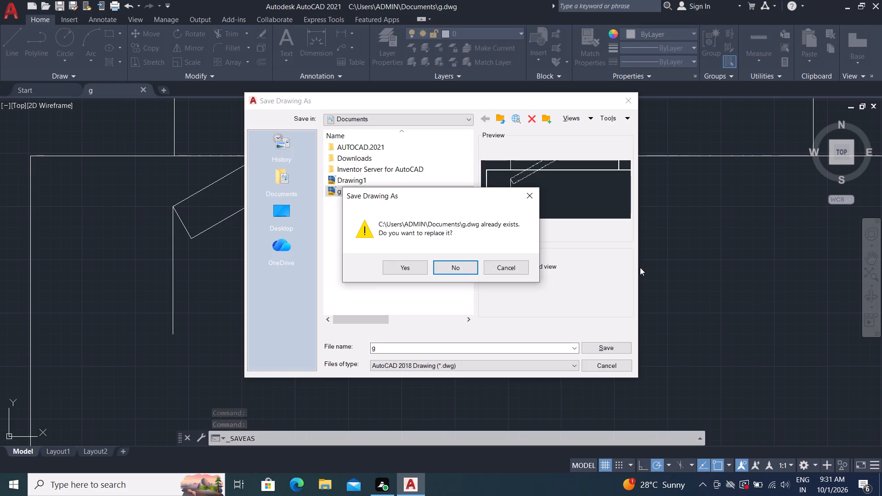
pyautogui.click(409, 265)
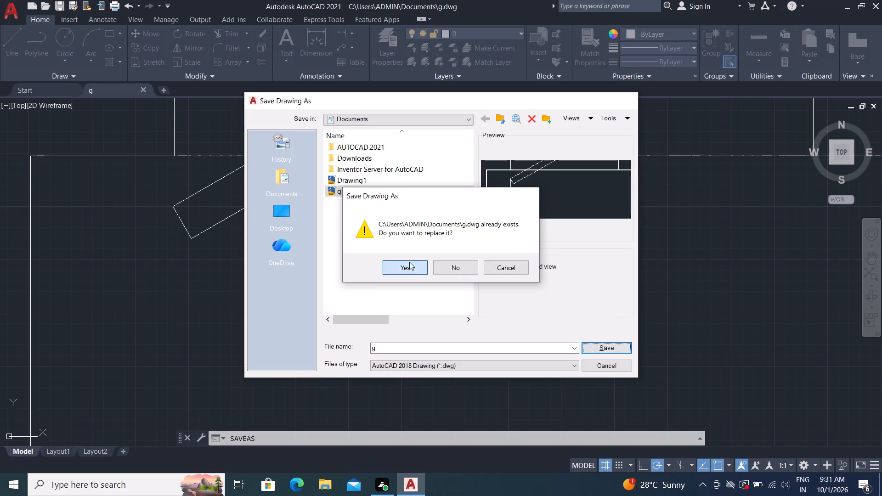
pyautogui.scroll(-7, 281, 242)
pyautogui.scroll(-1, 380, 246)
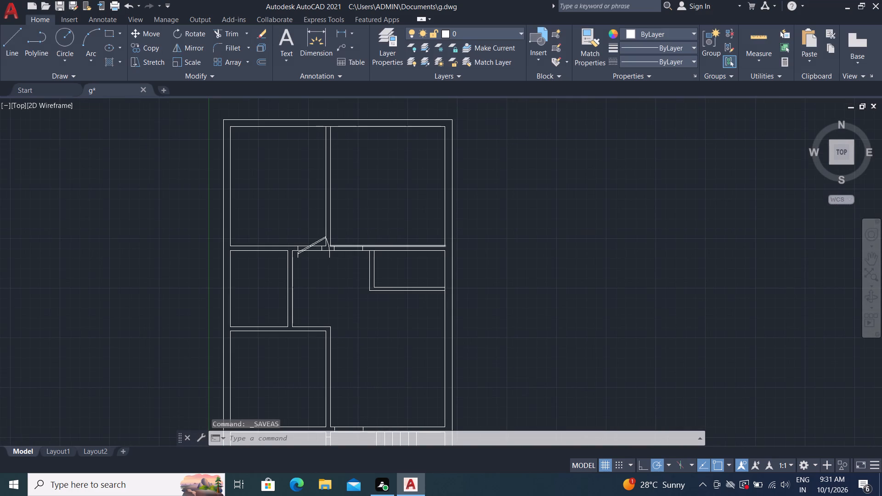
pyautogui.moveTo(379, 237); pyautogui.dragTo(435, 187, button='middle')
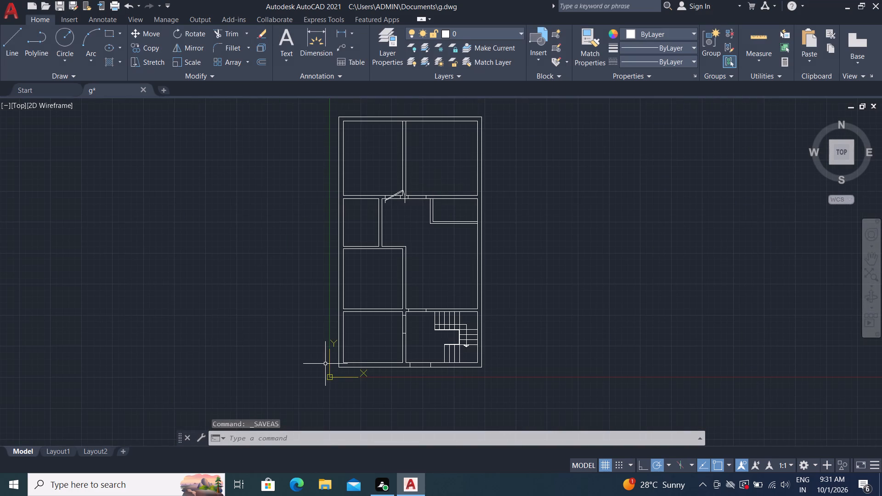
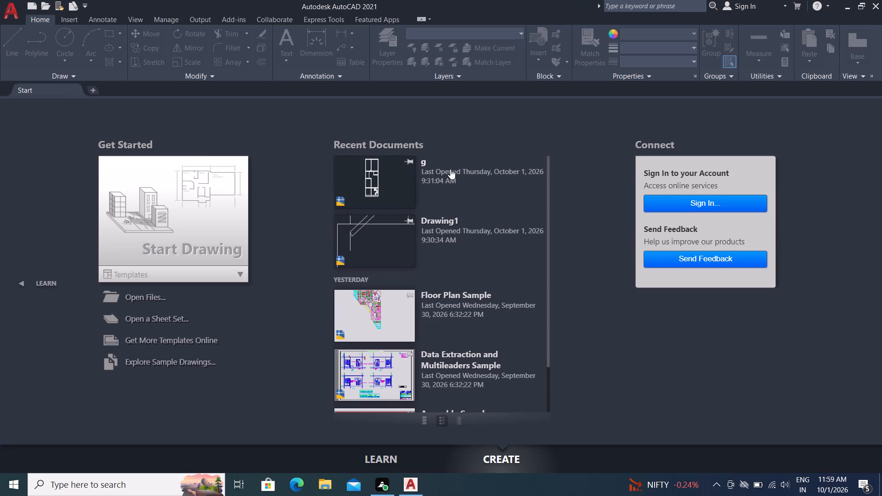
# Open the recent drawing g from the Documents folder.
pyautogui.click(402, 177)
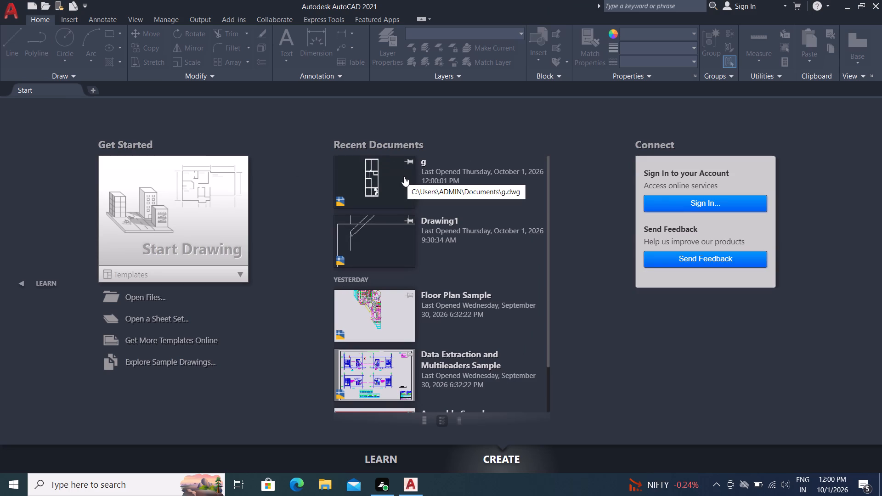
pyautogui.doubleClick(472, 170)
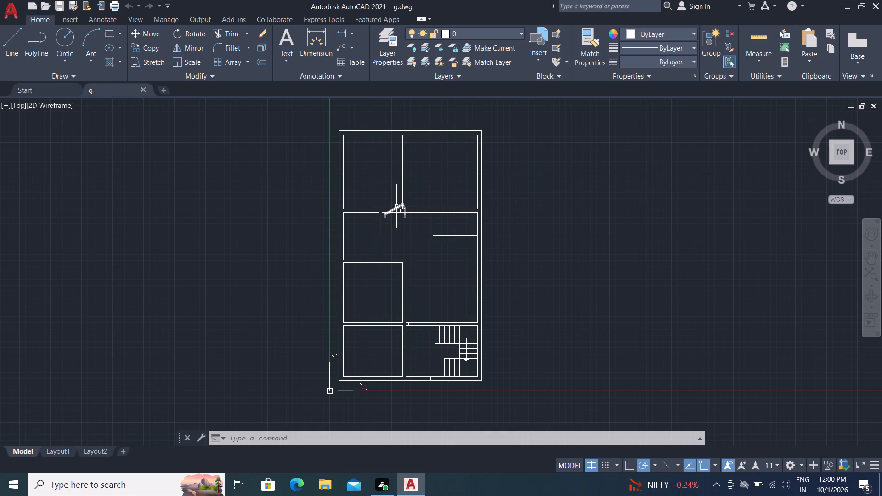
# Set the opening angle of the door block at the horizontal partition to Open 90º.
pyautogui.scroll(6, 396, 208)
pyautogui.moveTo(352, 190); pyautogui.dragTo(361, 191, button='middle')
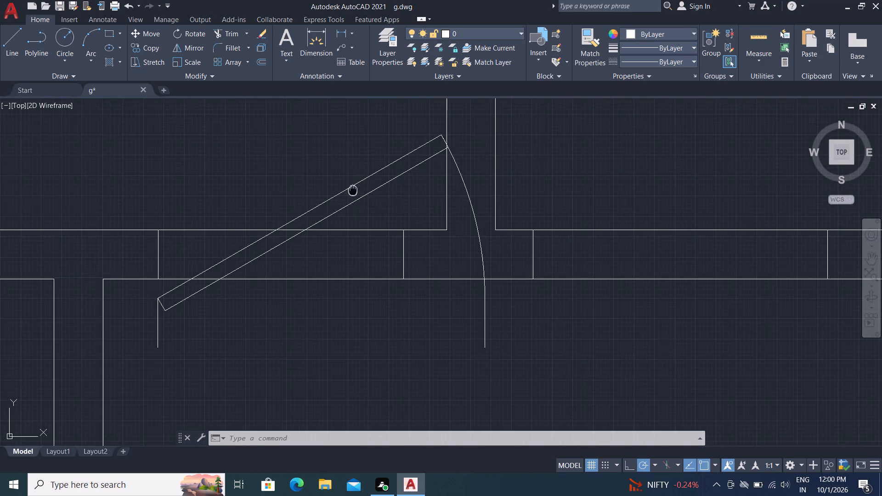
pyautogui.moveTo(361, 191); pyautogui.dragTo(598, 200, button='middle')
pyautogui.middleClick(609, 197)
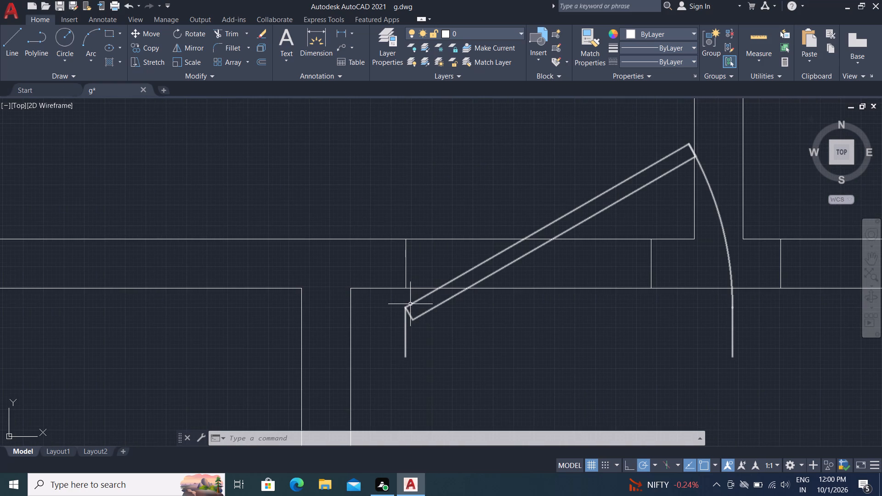
pyautogui.click(406, 309)
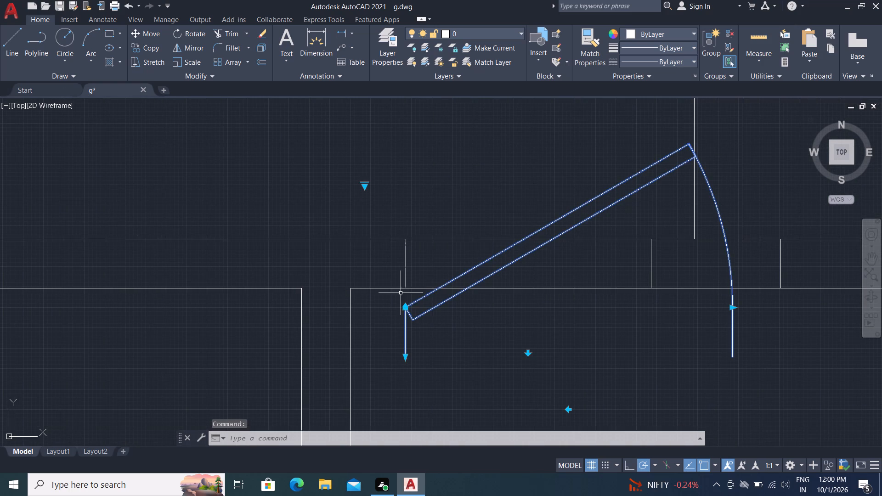
pyautogui.click(366, 186)
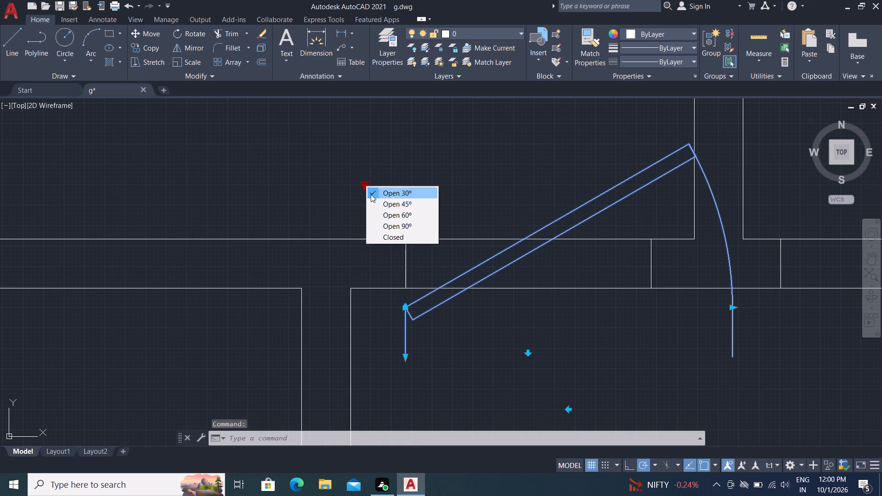
pyautogui.click(381, 224)
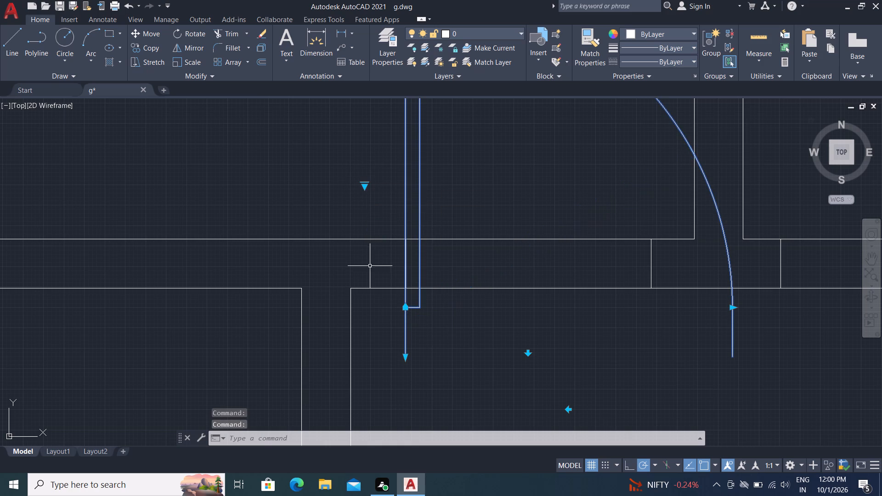
pyautogui.click(352, 209)
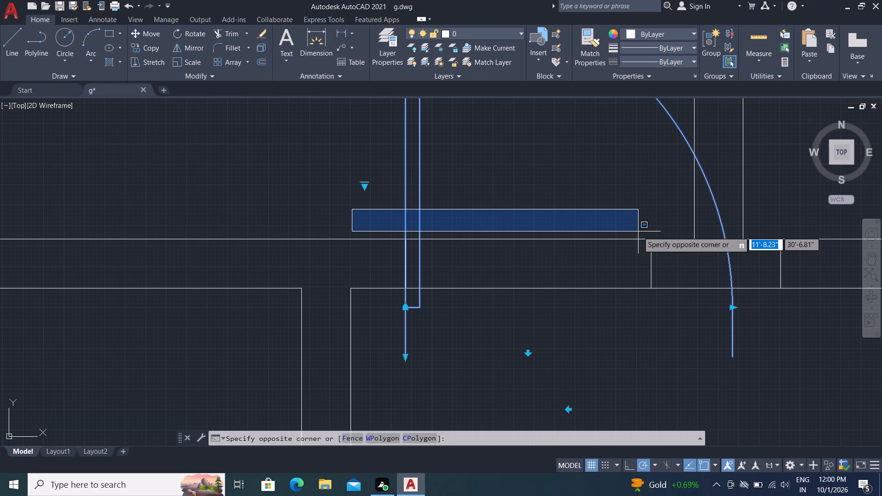
pyautogui.press('Escape')
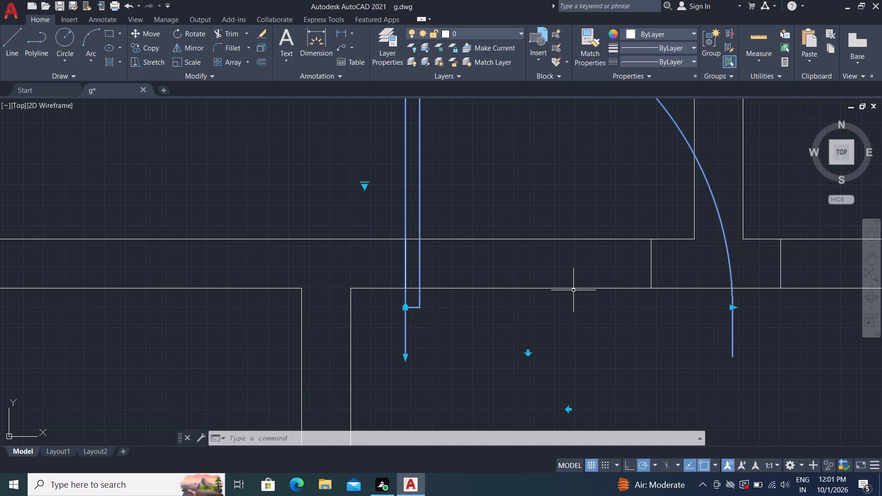
pyautogui.press('Escape')
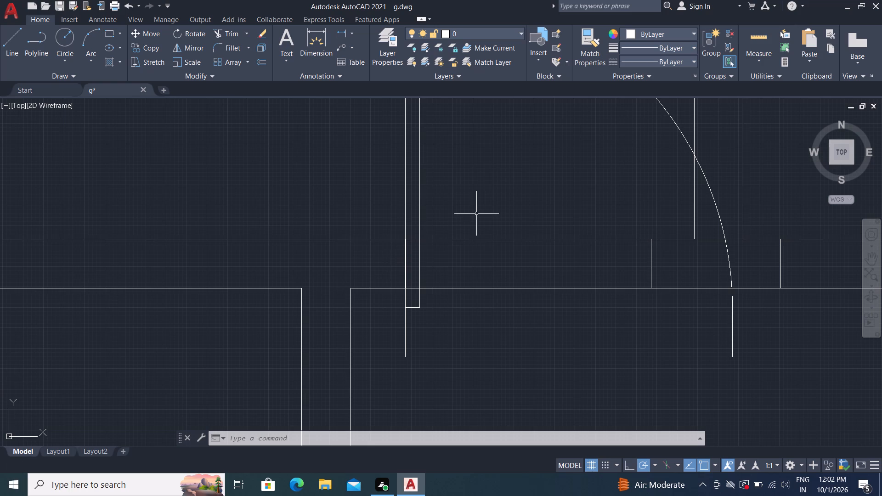
# Move the door block by its lower hinge-side end to the lower left corner of the opening just right of the upper vertical partition.
pyautogui.scroll(-1, 447, 250)
pyautogui.scroll(-2, 384, 265)
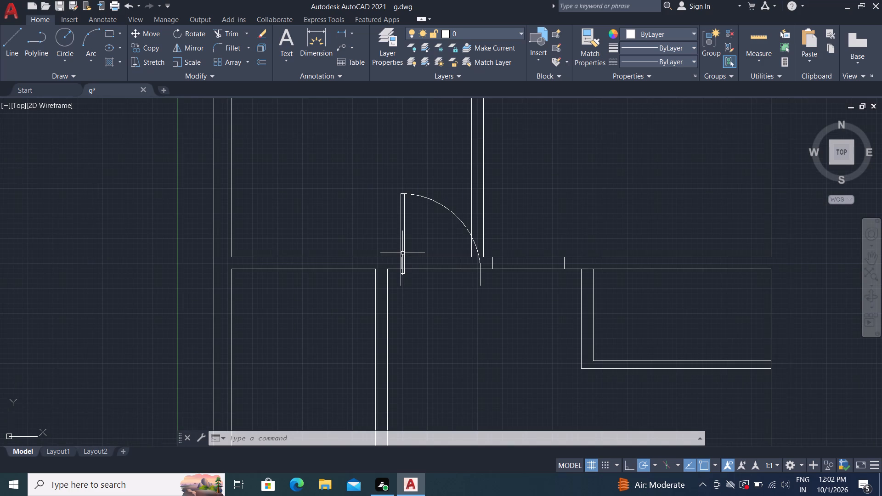
pyautogui.write('m')
pyautogui.press('space')
pyautogui.scroll(5, 409, 252)
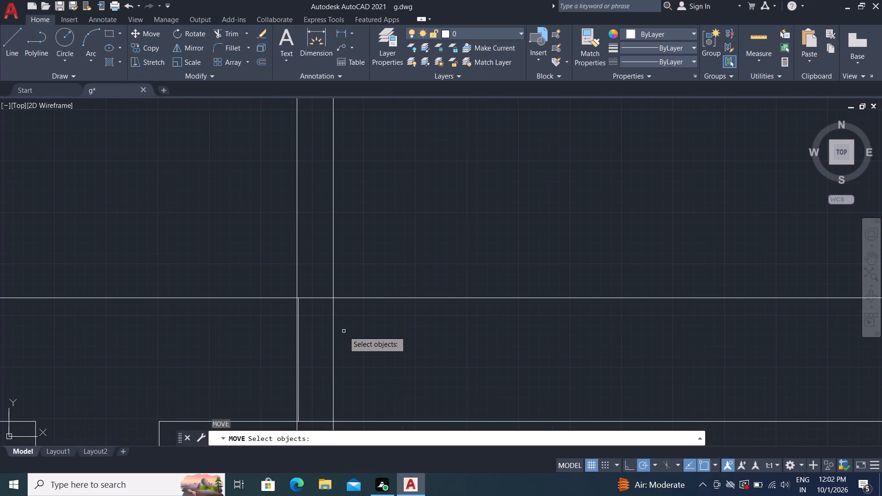
pyautogui.click(334, 333)
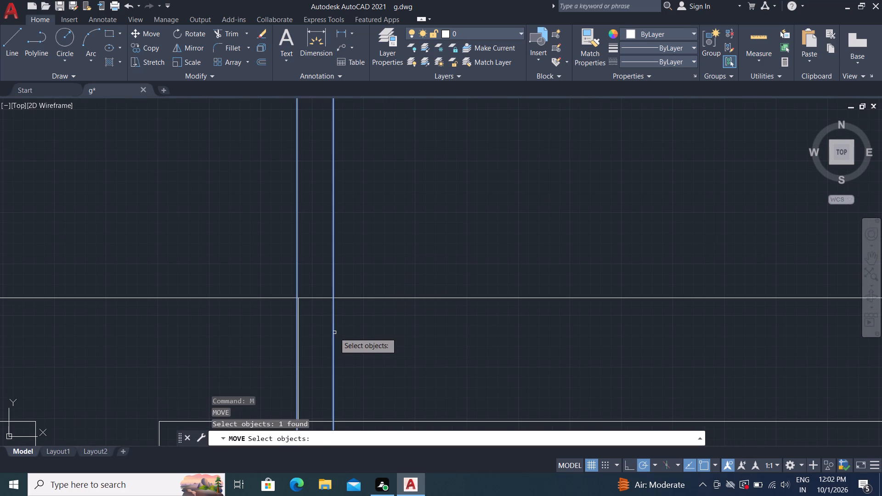
pyautogui.scroll(-3, 393, 206)
pyautogui.scroll(3, 371, 293)
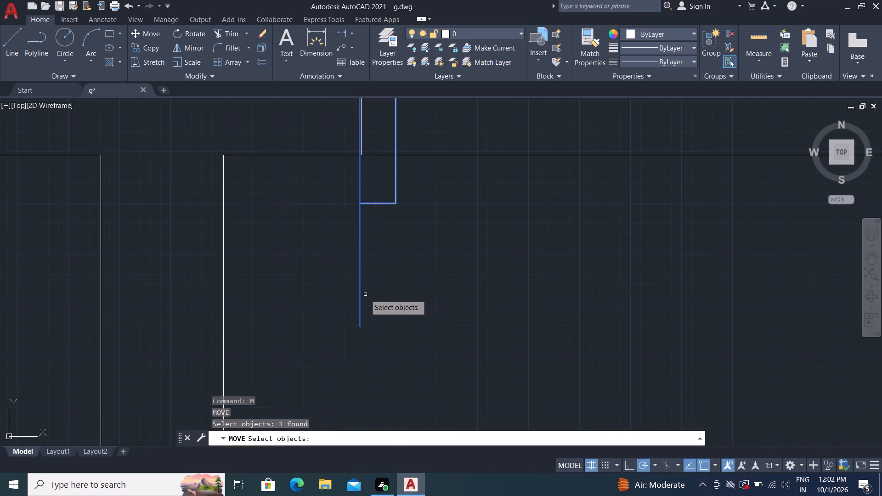
pyautogui.rightClick(363, 295)
pyautogui.click(362, 323)
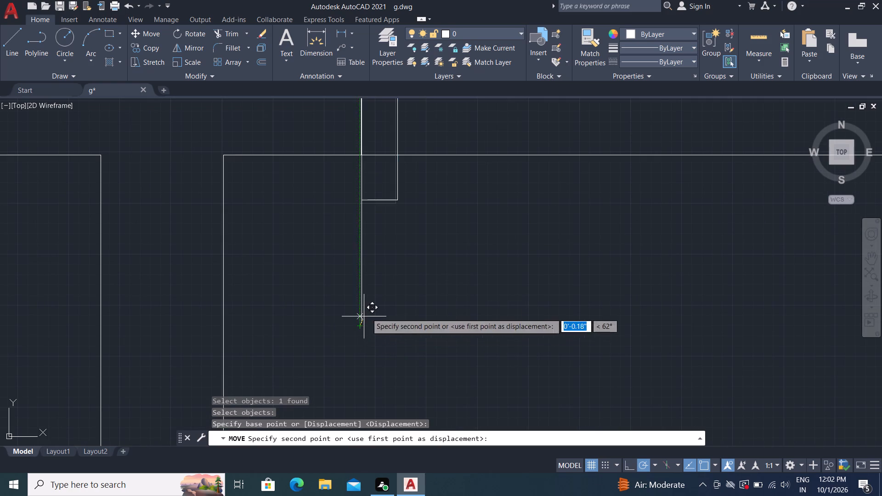
pyautogui.scroll(-3, 631, 231)
pyautogui.scroll(-2, 566, 239)
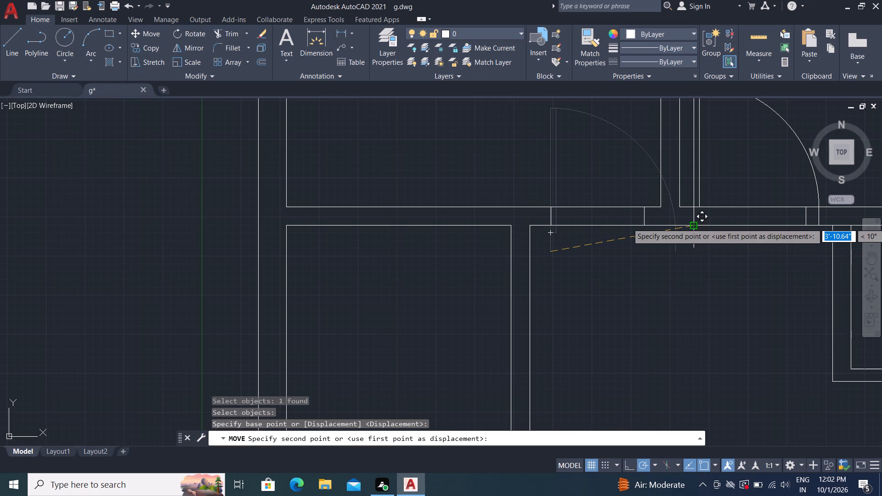
pyautogui.click(691, 223)
pyautogui.scroll(-2, 528, 232)
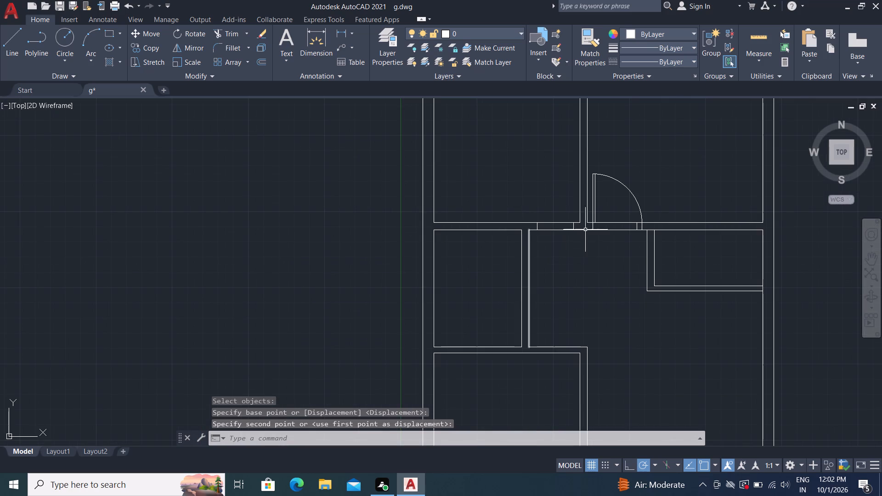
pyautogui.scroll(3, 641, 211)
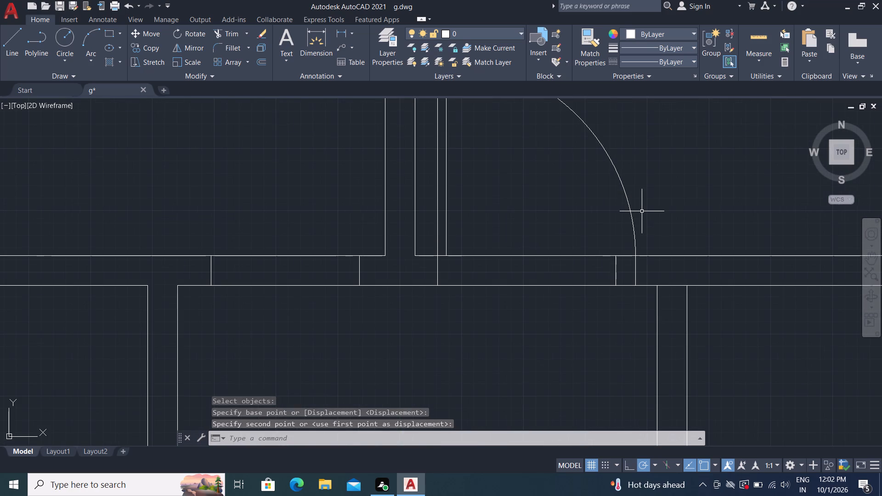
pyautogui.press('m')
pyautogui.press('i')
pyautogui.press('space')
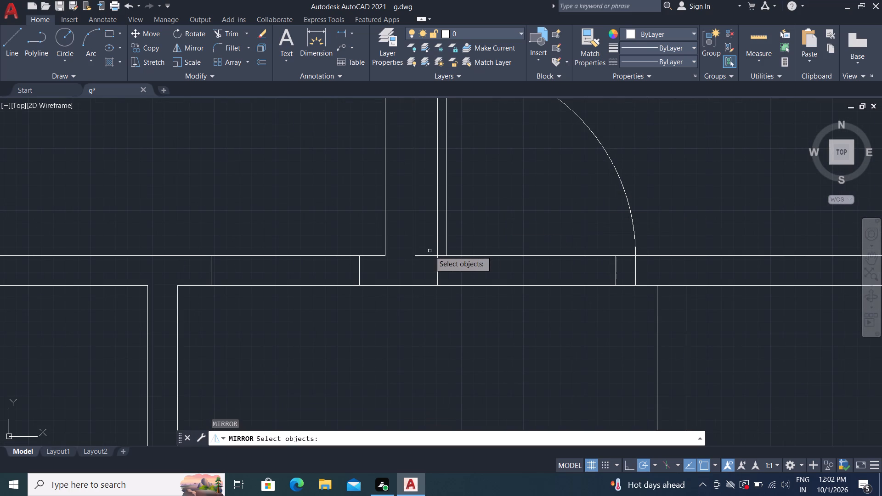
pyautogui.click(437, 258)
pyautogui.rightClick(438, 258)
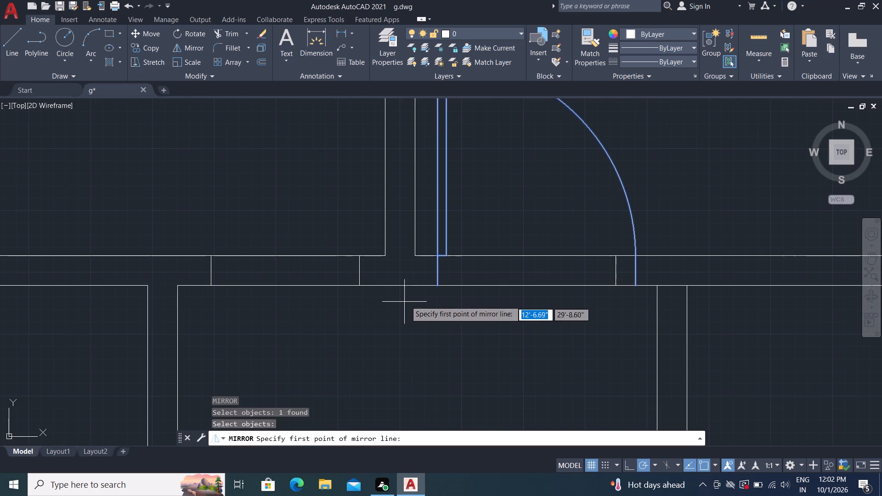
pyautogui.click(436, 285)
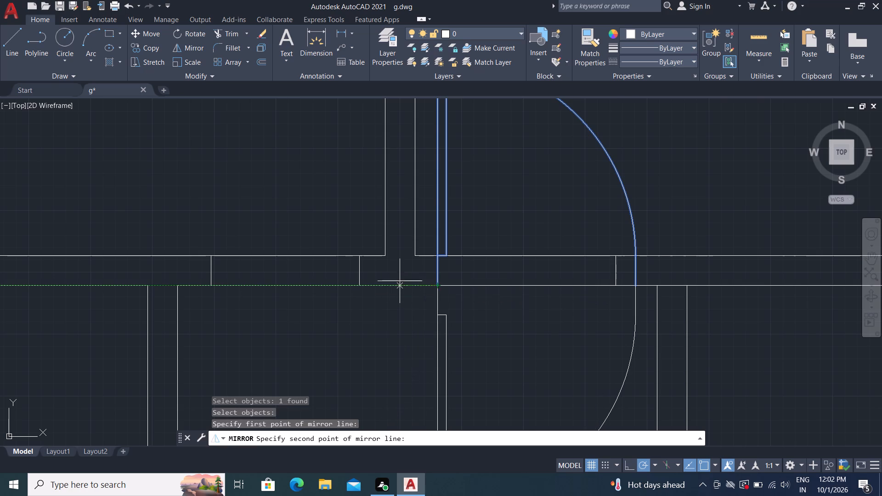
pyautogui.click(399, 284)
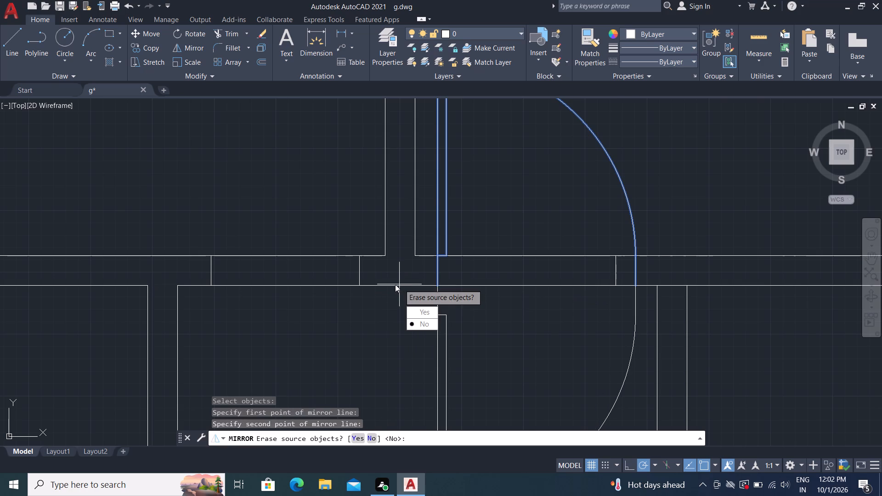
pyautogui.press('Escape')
# Mirror the door block about a vertical line midway between the two openings beside the upper partition, keeping the original.
pyautogui.press('space')
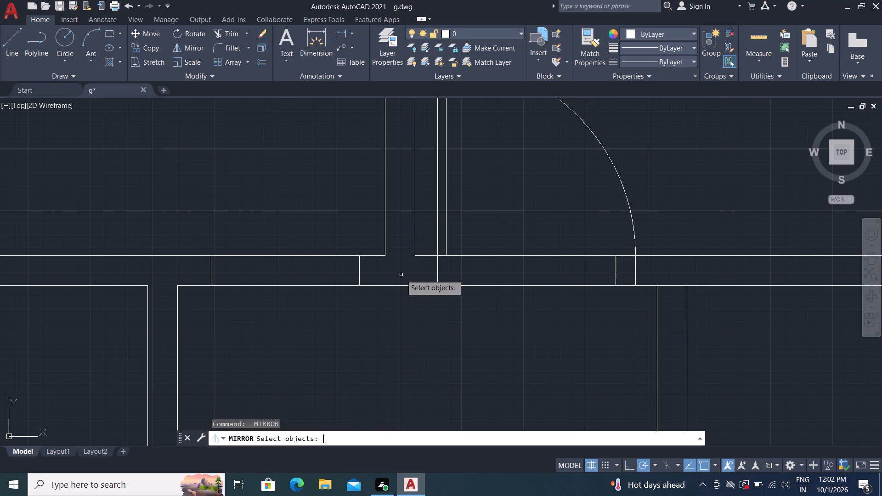
pyautogui.click(437, 270)
pyautogui.rightClick(435, 271)
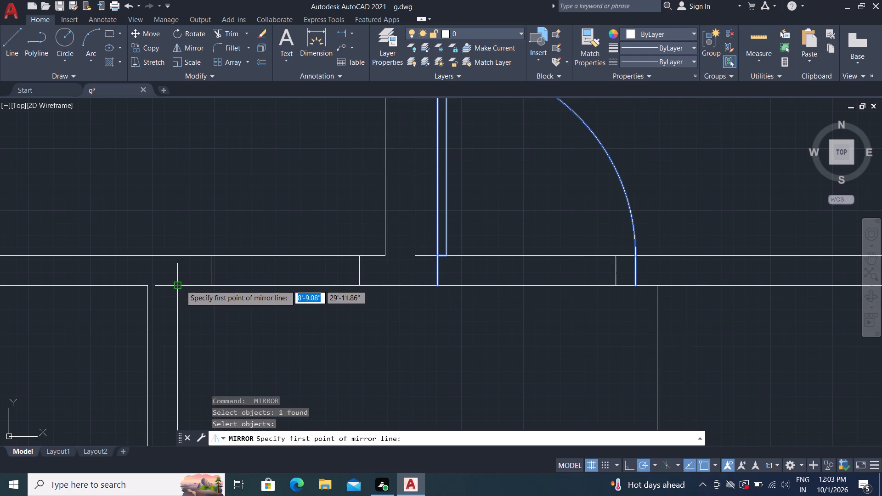
pyautogui.click(398, 284)
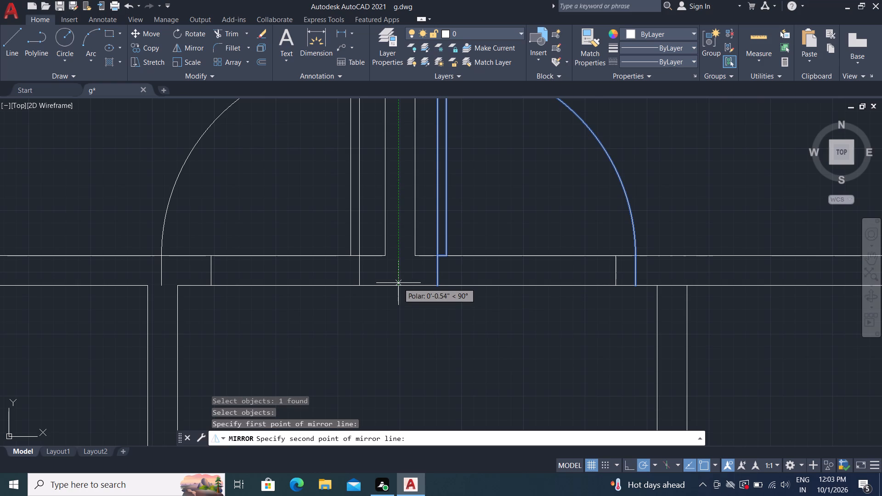
pyautogui.click(398, 283)
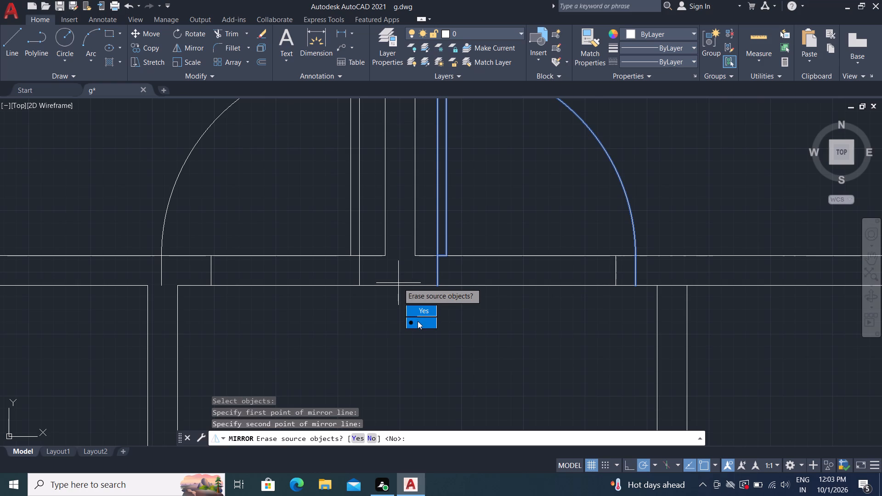
pyautogui.moveTo(418, 325); pyautogui.dragTo(398, 283)
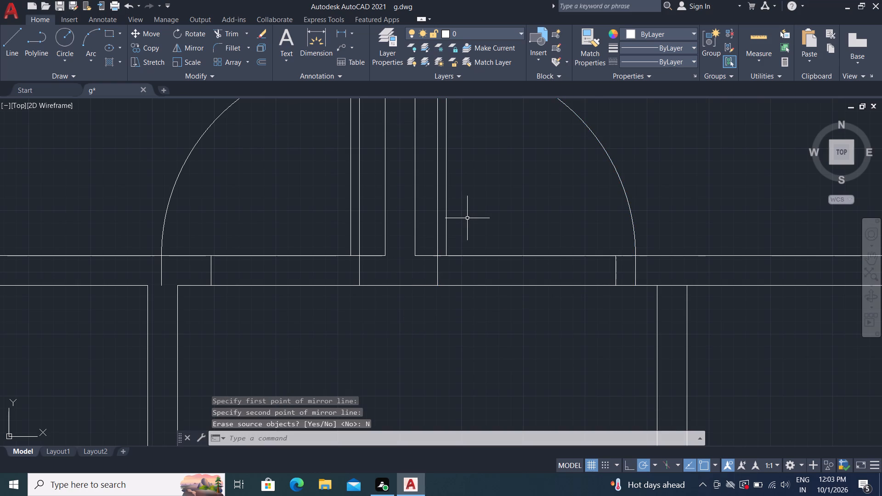
# Scale the door block right of the partition by a factor of about 0.33 from its lower hinge-side corner.
pyautogui.press('s')
pyautogui.press('c')
pyautogui.press('space')
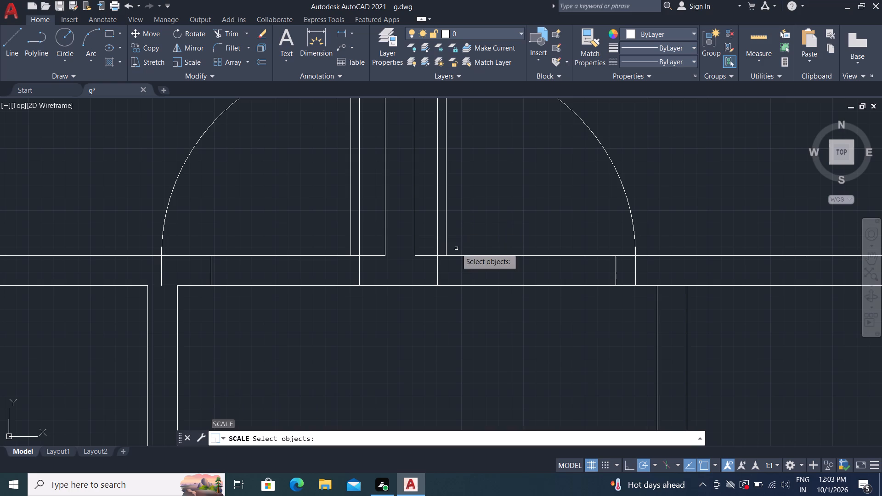
pyautogui.click(439, 268)
pyautogui.rightClick(438, 270)
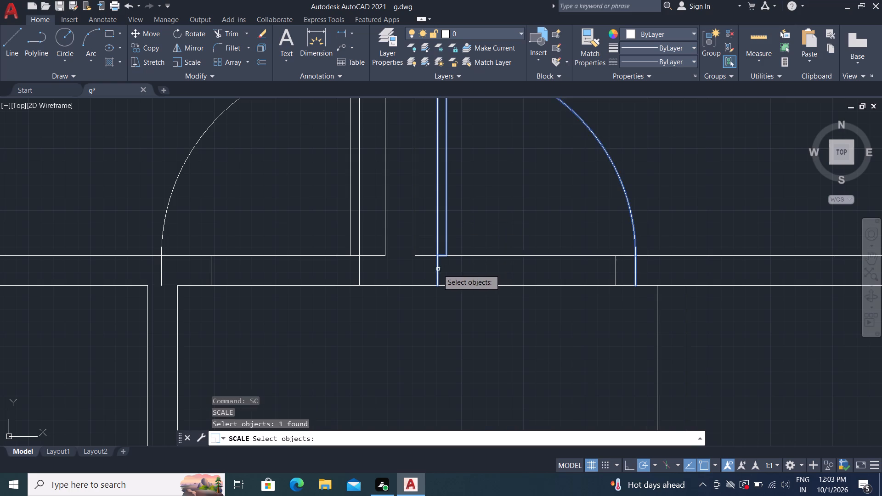
pyautogui.click(438, 287)
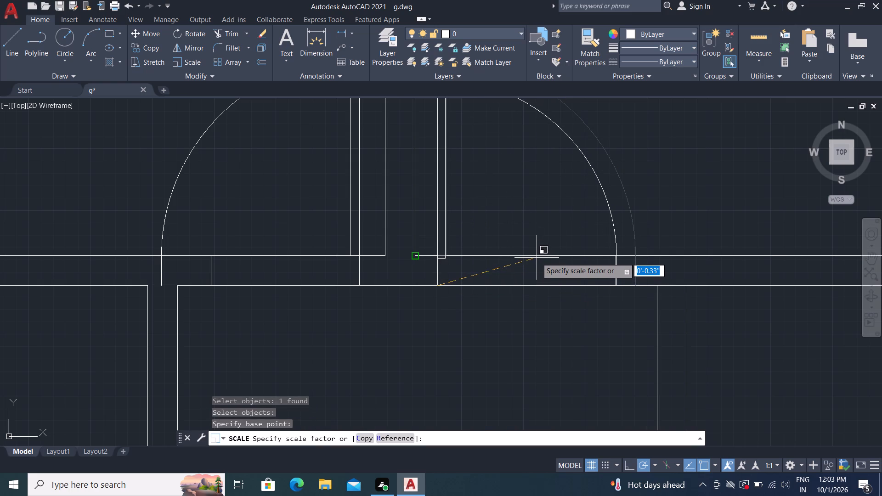
pyautogui.click(536, 256)
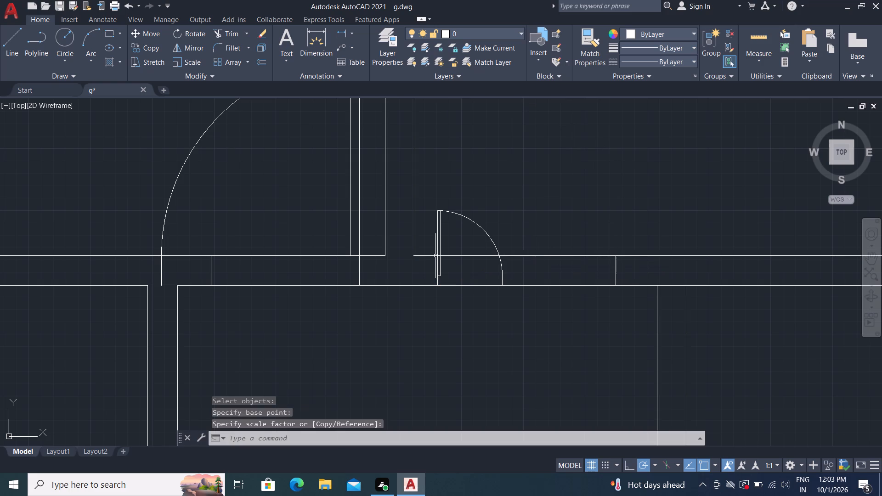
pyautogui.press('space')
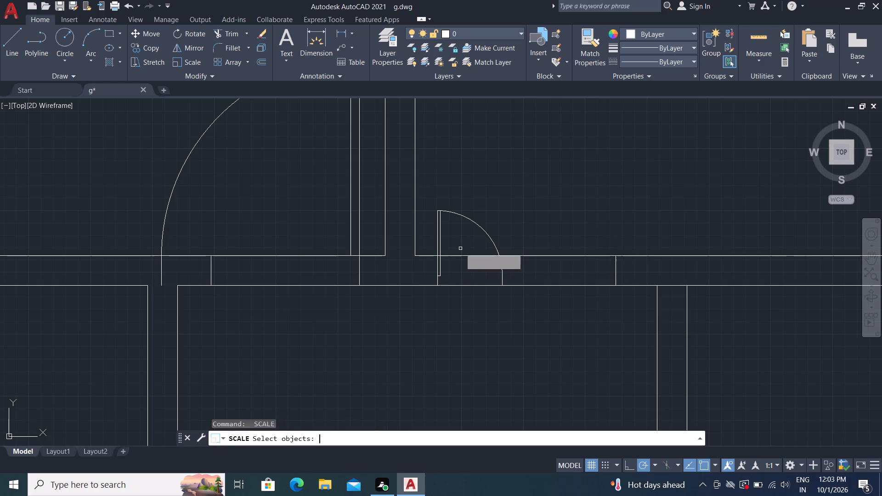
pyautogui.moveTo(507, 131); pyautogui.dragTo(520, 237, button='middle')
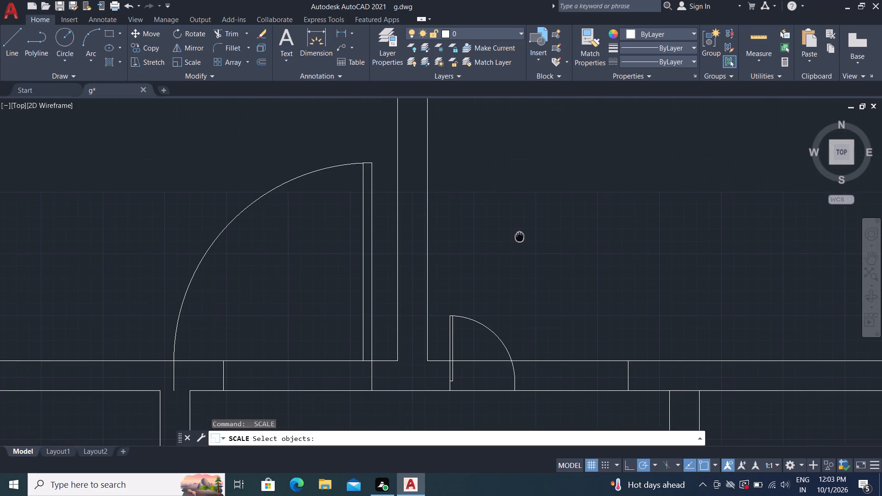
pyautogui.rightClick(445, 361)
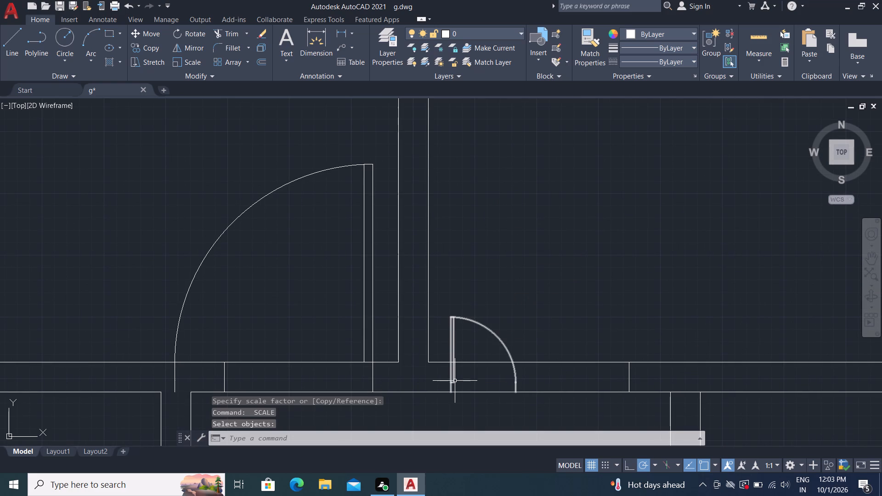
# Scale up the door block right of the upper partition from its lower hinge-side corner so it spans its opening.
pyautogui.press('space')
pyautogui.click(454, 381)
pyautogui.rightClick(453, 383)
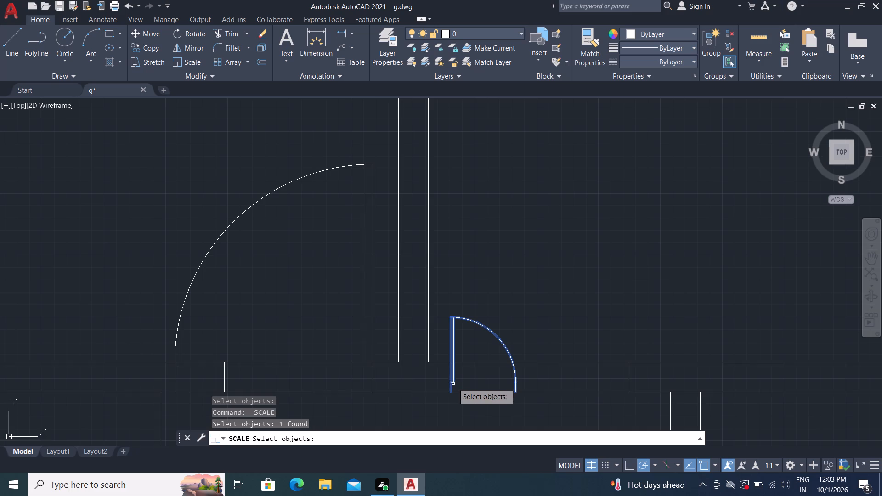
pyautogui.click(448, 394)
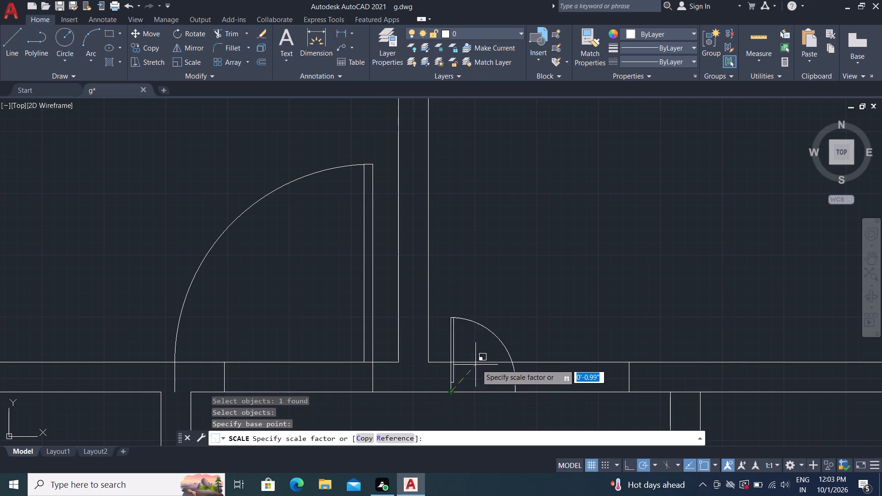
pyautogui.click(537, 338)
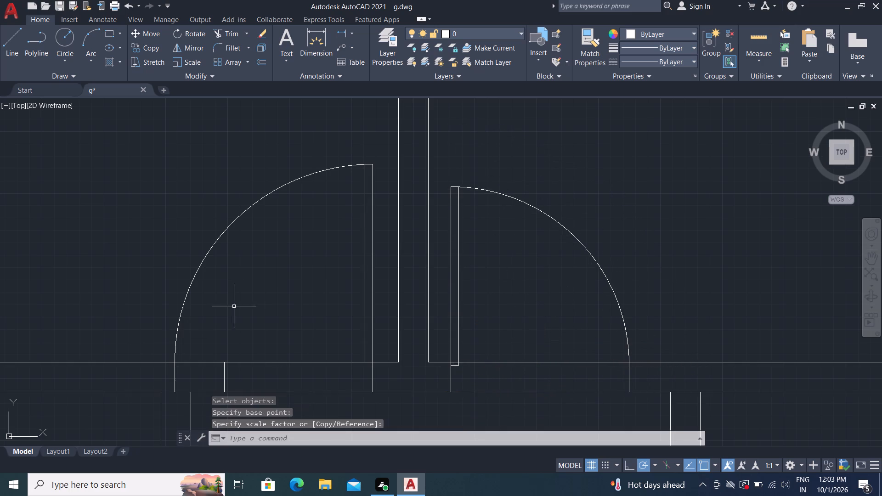
# Scale the door block left of the upper partition by about 0.75 from its lower hinge-side corner to fit its opening.
pyautogui.moveTo(247, 300); pyautogui.dragTo(324, 207, button='middle')
pyautogui.scroll(-1, 323, 209)
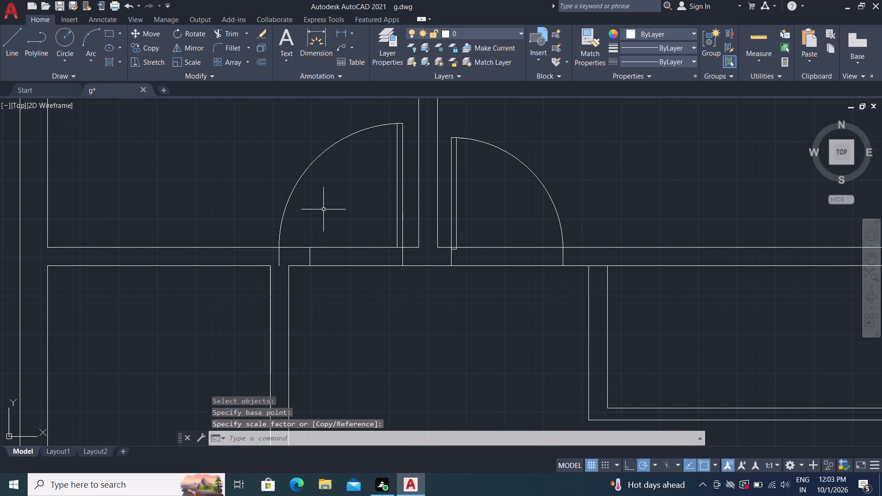
pyautogui.press('space')
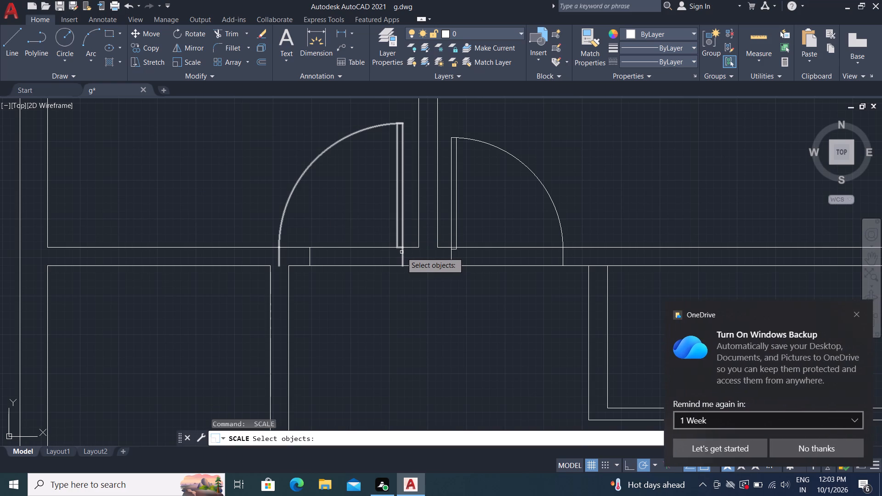
pyautogui.click(403, 252)
pyautogui.rightClick(401, 252)
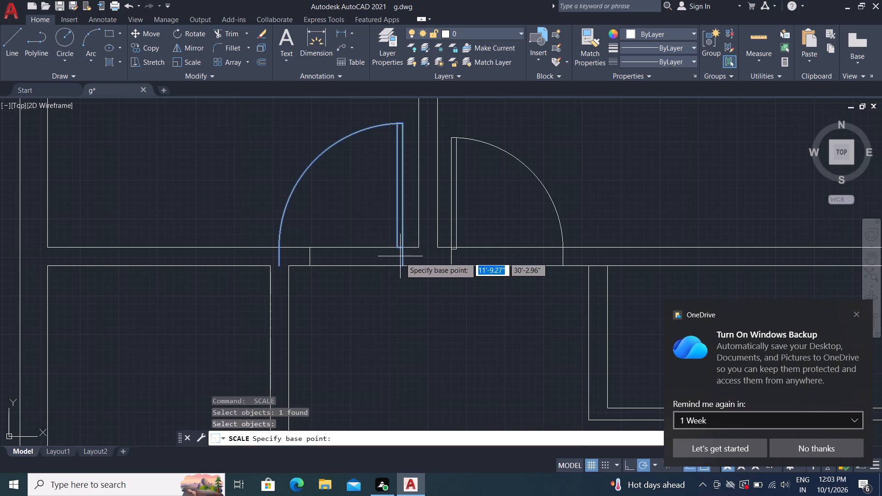
pyautogui.click(403, 266)
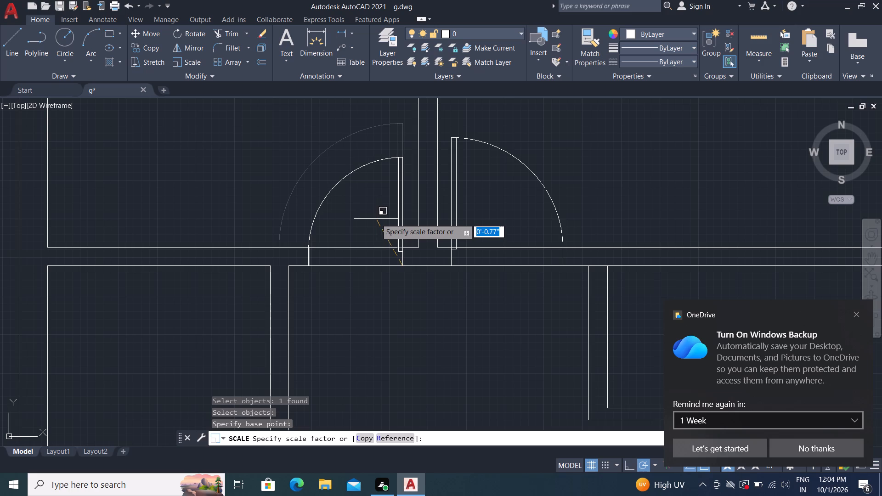
pyautogui.click(378, 219)
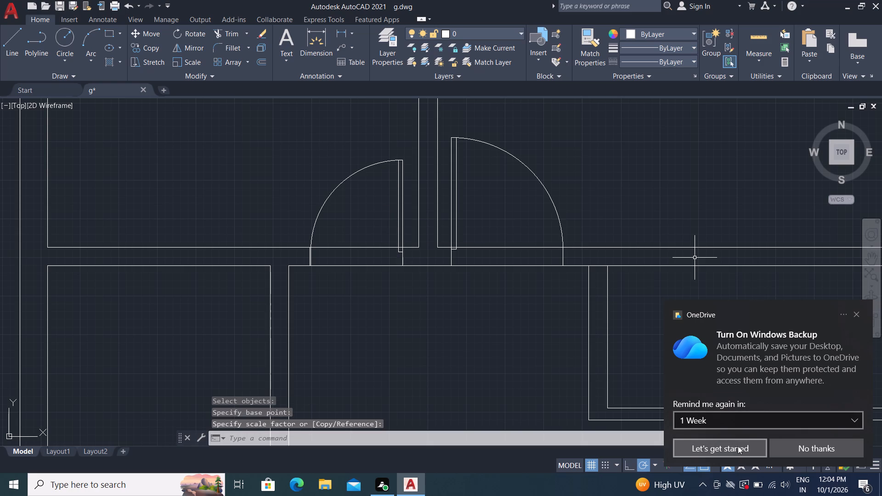
# Decline the Windows Backup reminder.
pyautogui.click(846, 445)
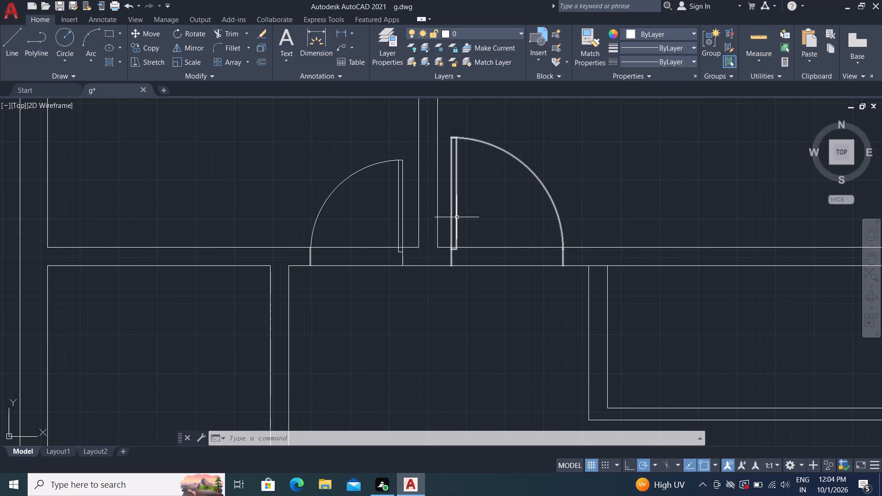
# Erase the door block just right of the upper vertical partition.
pyautogui.click(452, 251)
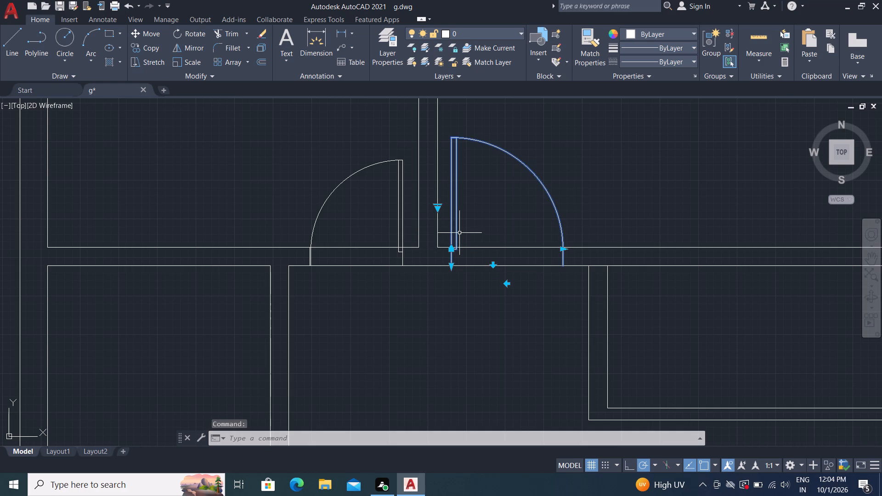
pyautogui.press('Delete')
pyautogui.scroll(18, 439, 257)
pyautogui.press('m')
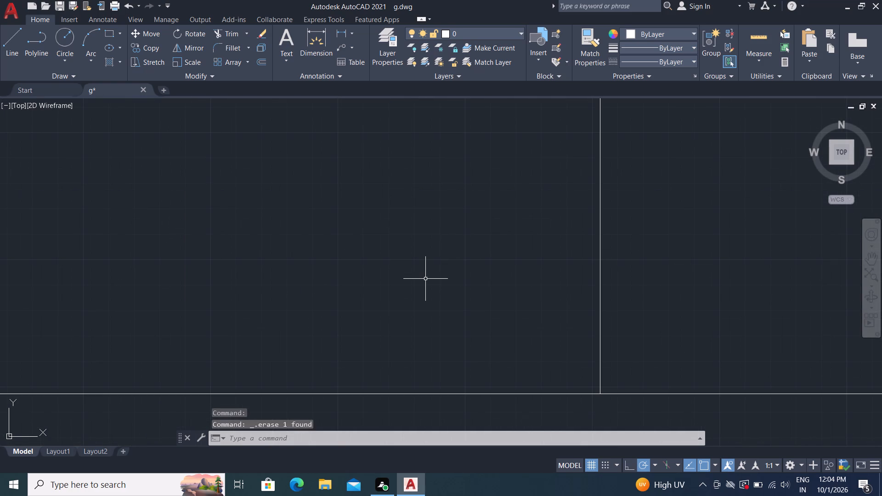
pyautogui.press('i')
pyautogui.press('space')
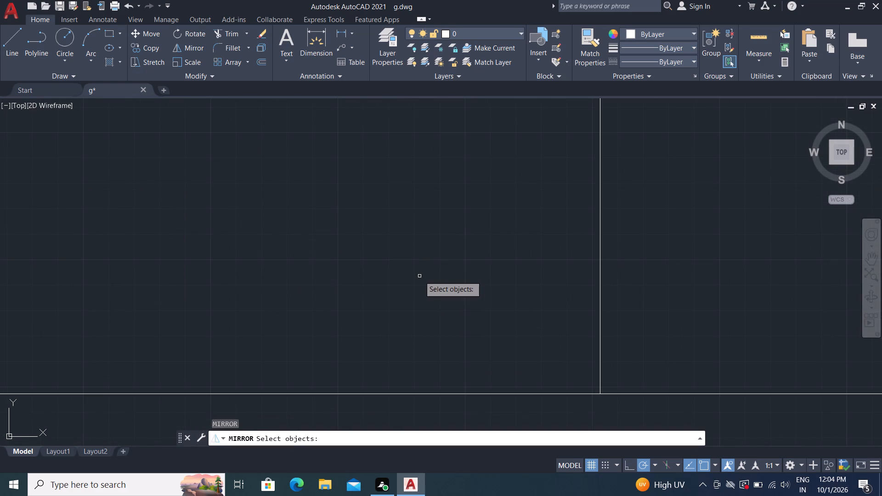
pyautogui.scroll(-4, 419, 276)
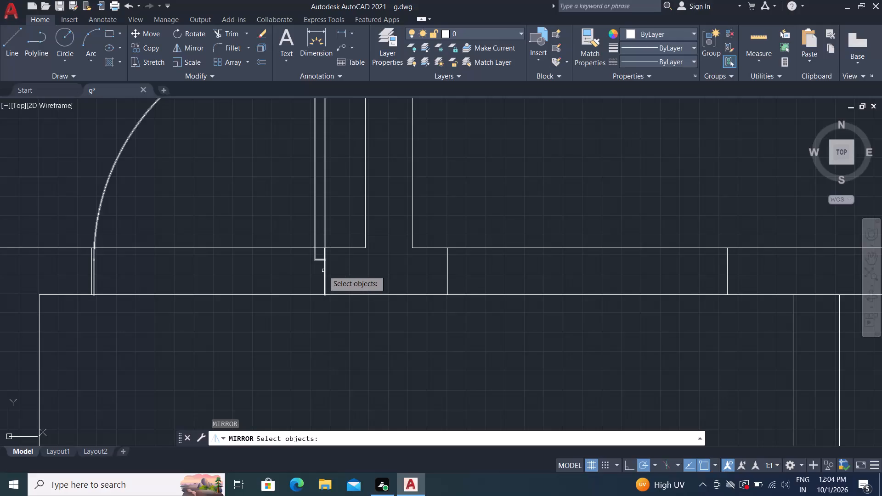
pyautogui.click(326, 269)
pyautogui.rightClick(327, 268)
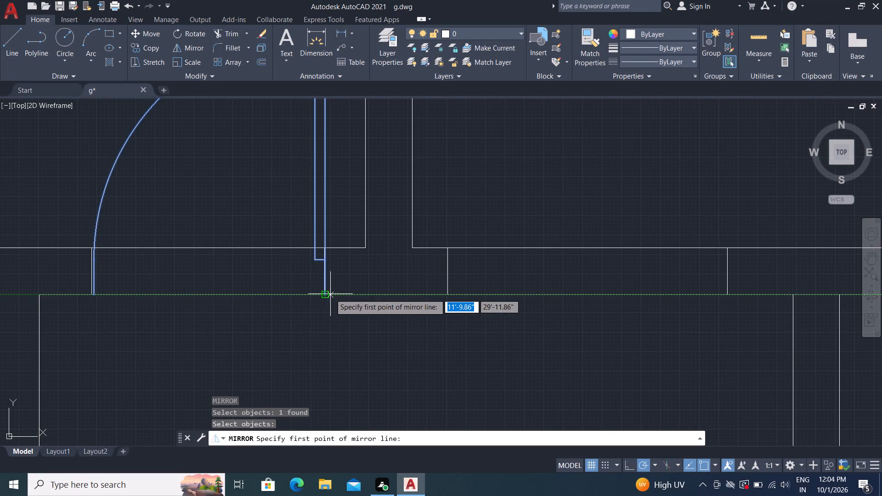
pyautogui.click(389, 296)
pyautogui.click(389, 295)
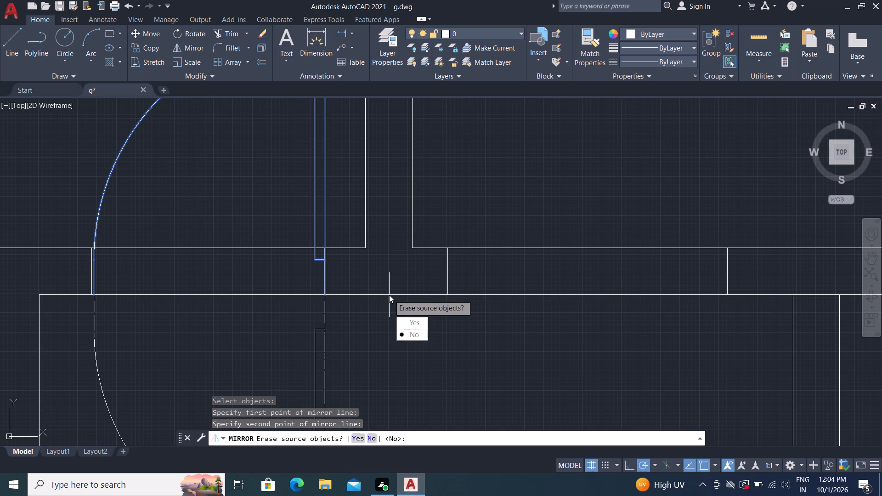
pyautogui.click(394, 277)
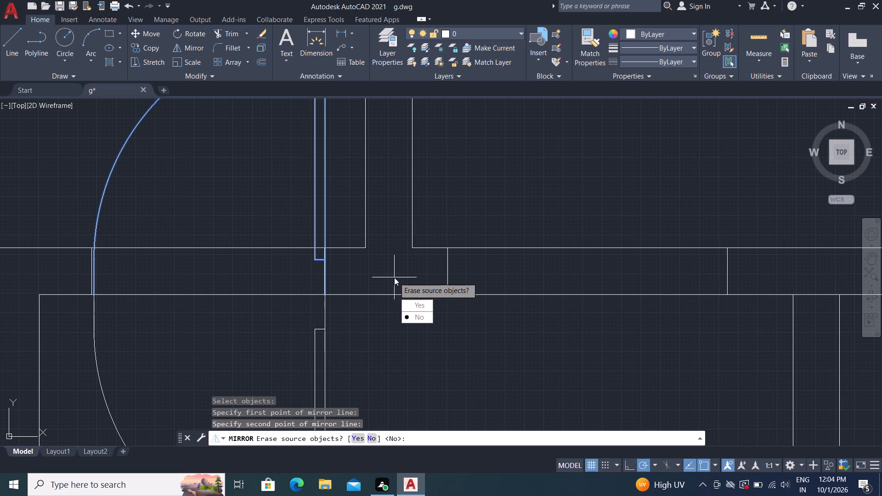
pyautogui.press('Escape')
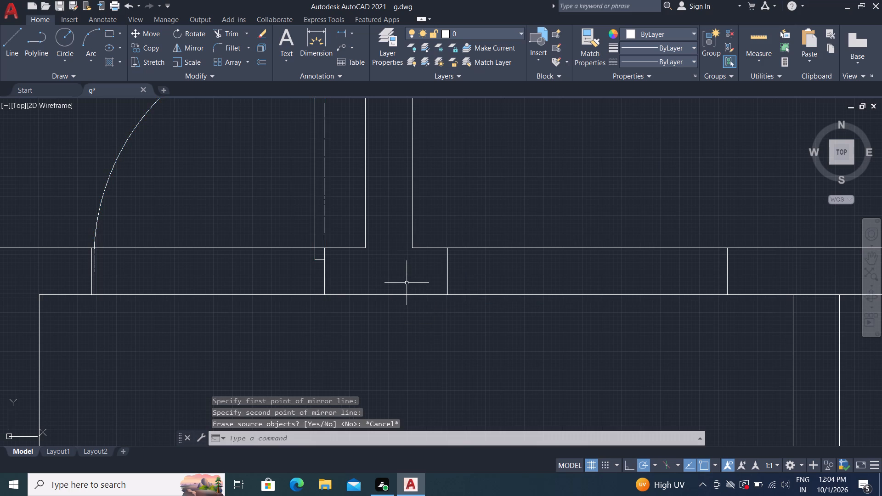
# Mirror the door block left of the upper partition about a vertical line between the two openings, keeping the original.
pyautogui.press('space')
pyautogui.click(326, 284)
pyautogui.rightClick(328, 284)
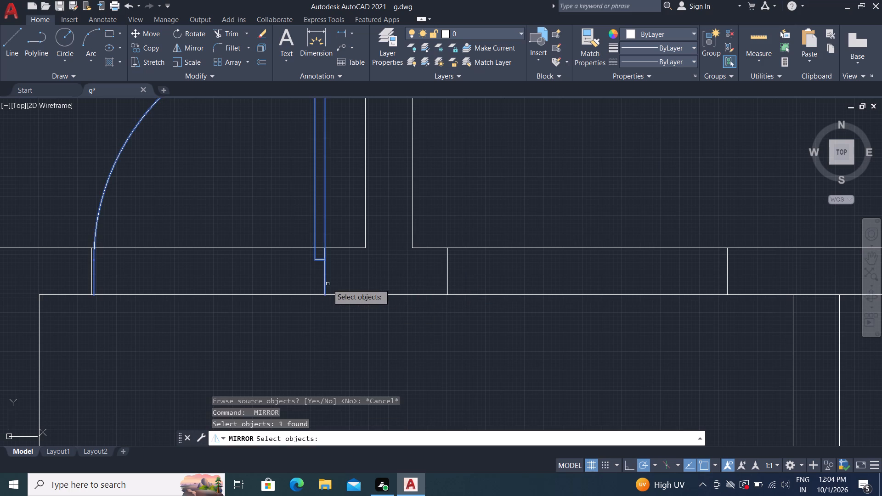
pyautogui.press('space')
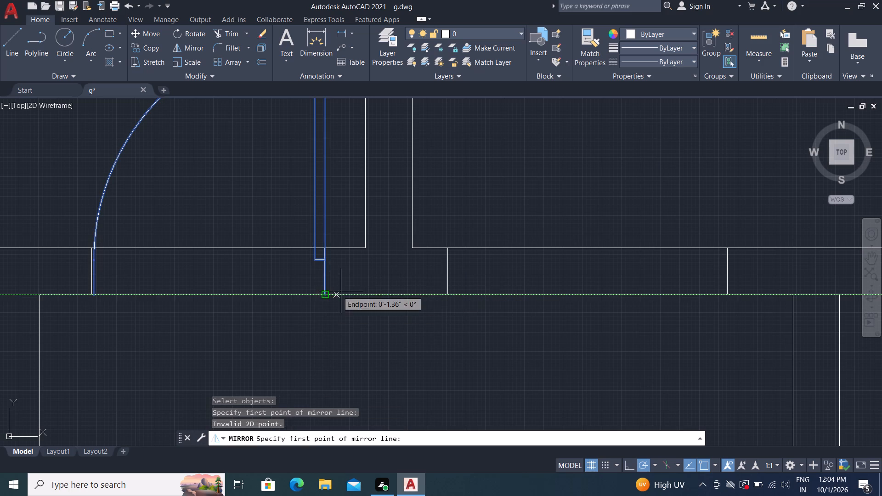
pyautogui.click(388, 296)
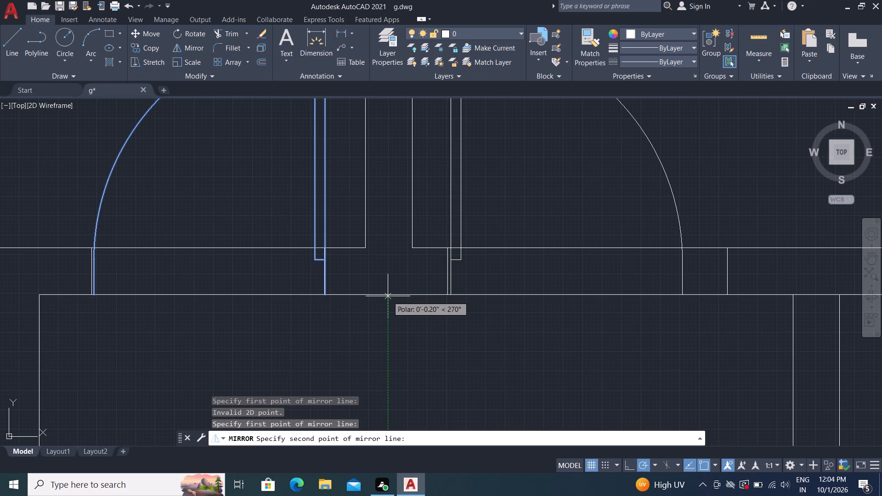
pyautogui.click(390, 324)
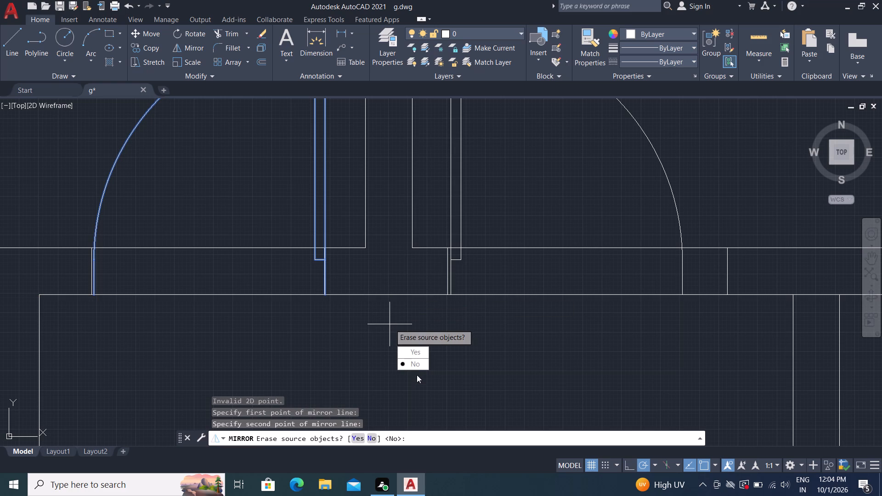
pyautogui.moveTo(418, 368); pyautogui.dragTo(390, 324)
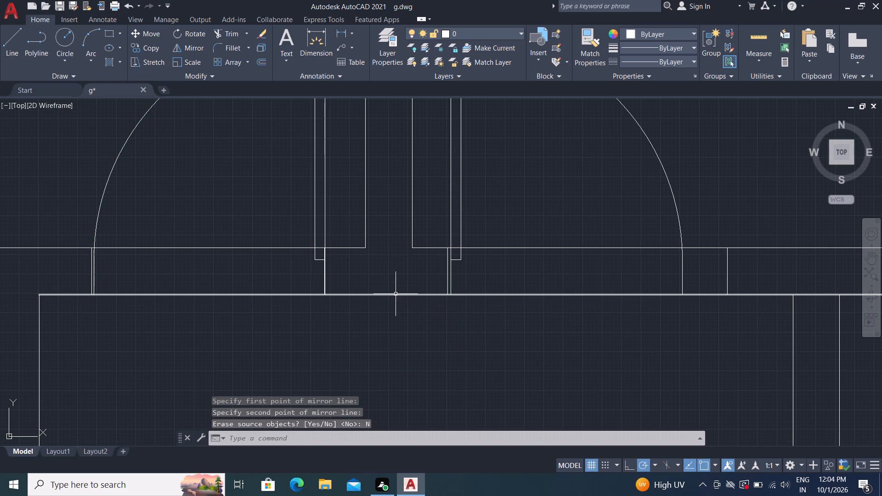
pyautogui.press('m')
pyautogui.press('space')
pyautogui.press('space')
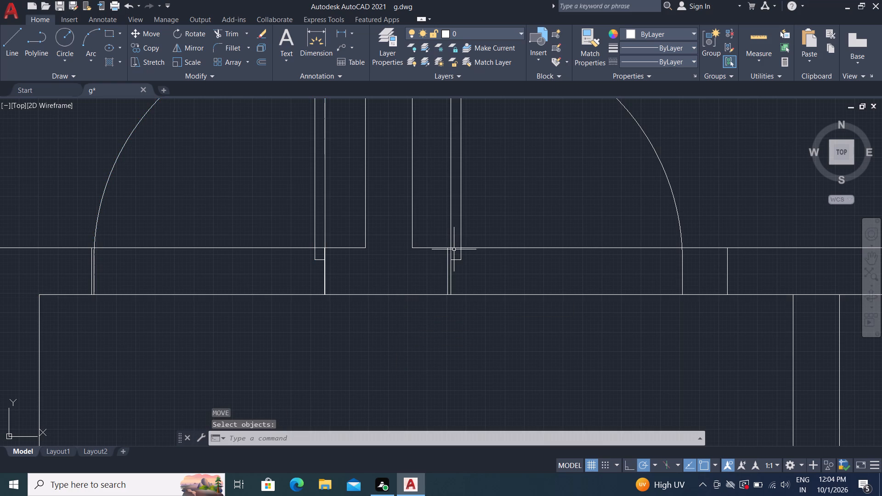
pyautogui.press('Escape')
# Move the mirrored door block by its lower hinge-side end to the lower left corner of the opening right of the partition.
pyautogui.write('m')
pyautogui.press('space')
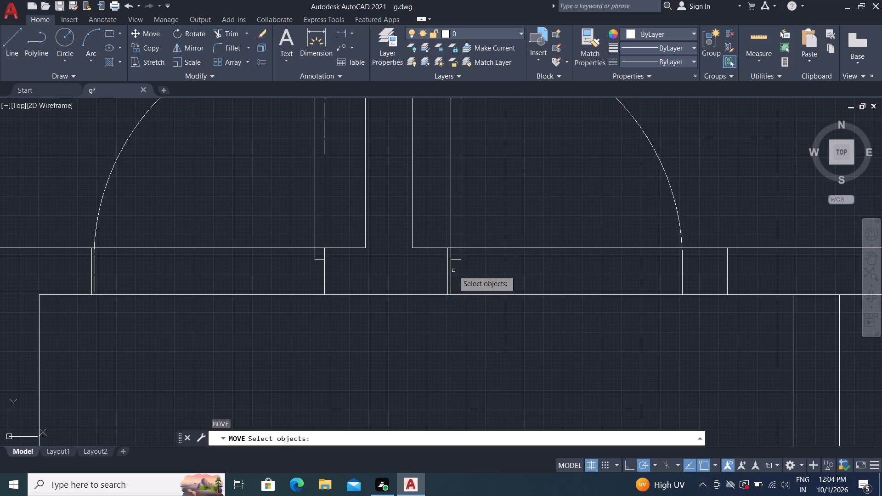
pyautogui.scroll(2, 452, 271)
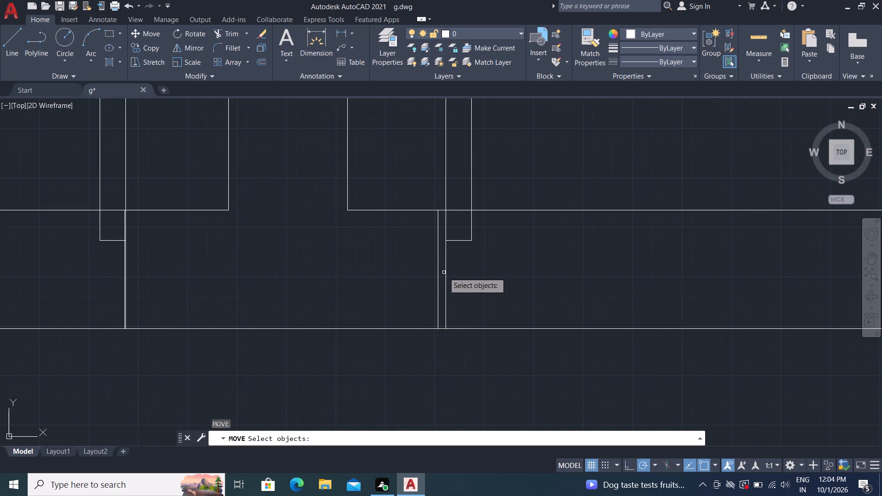
pyautogui.click(447, 275)
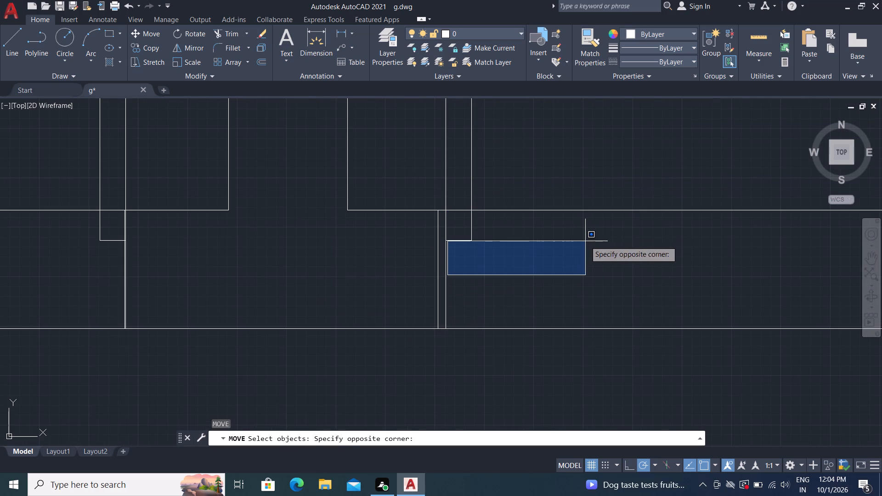
pyautogui.press('Escape')
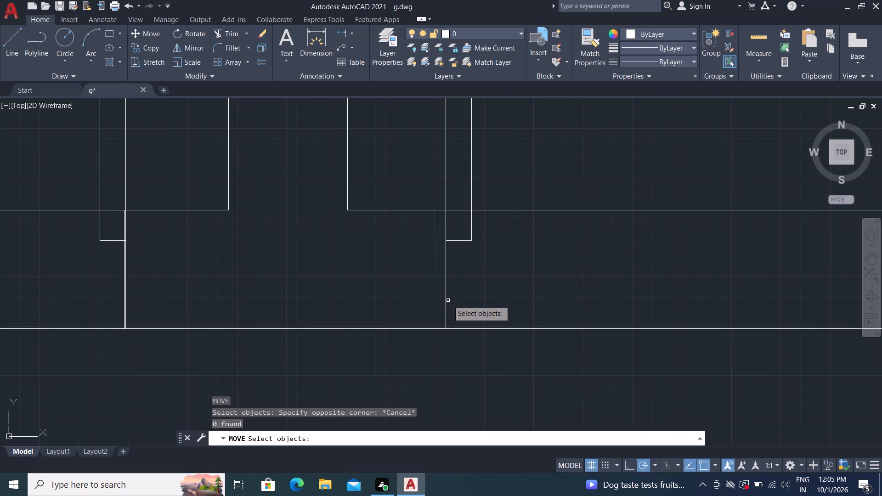
pyautogui.click(447, 300)
pyautogui.rightClick(444, 298)
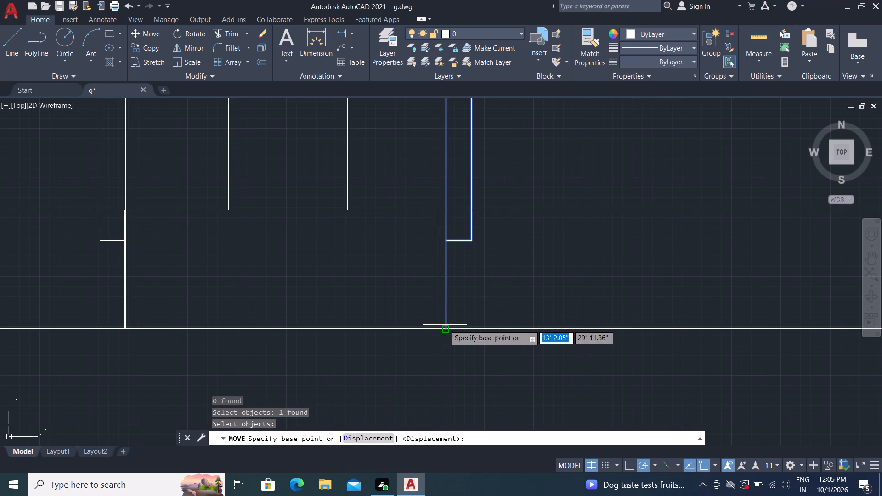
pyautogui.click(447, 327)
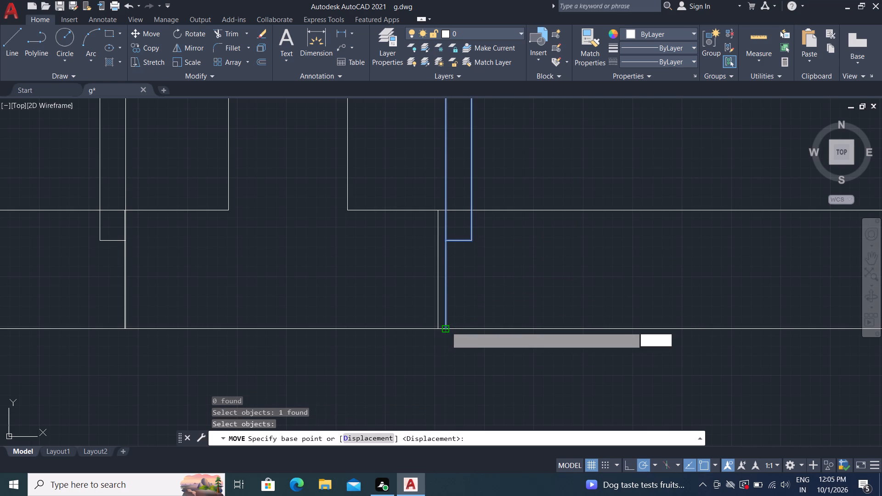
pyautogui.scroll(4, 447, 322)
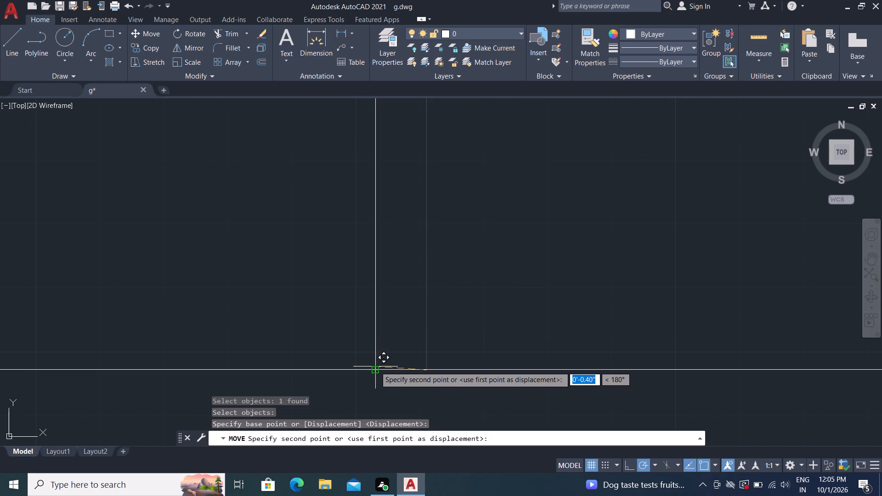
pyautogui.click(376, 366)
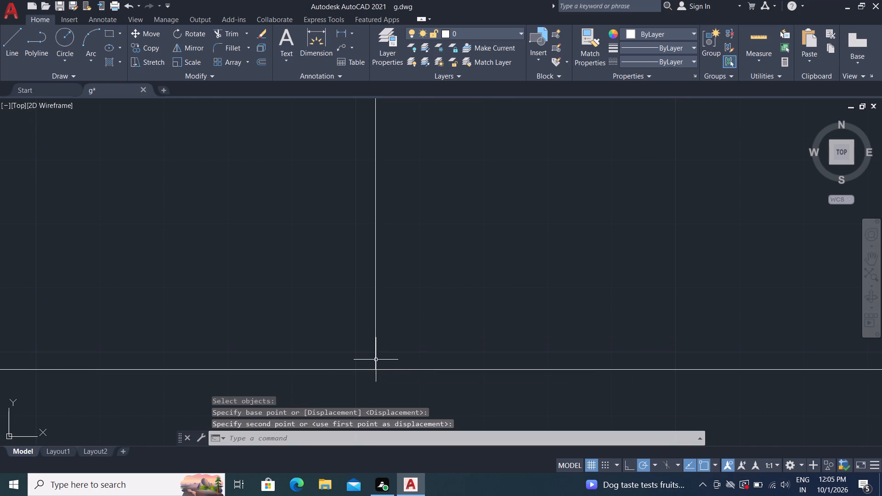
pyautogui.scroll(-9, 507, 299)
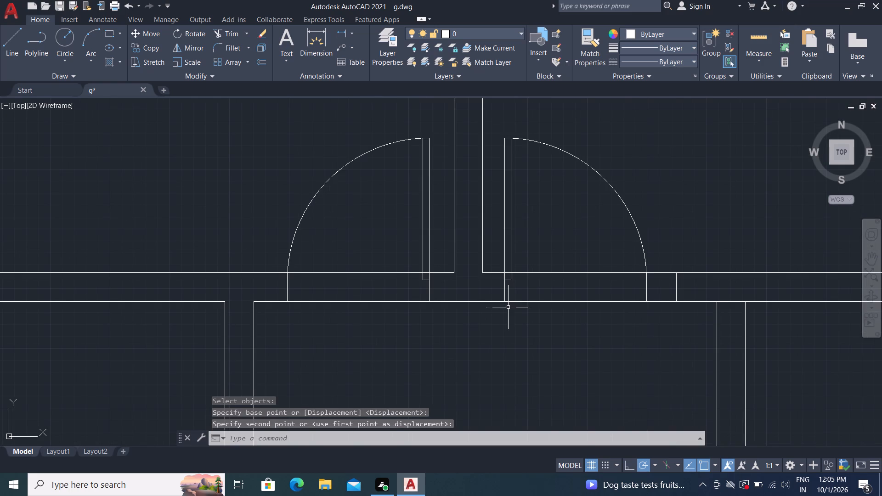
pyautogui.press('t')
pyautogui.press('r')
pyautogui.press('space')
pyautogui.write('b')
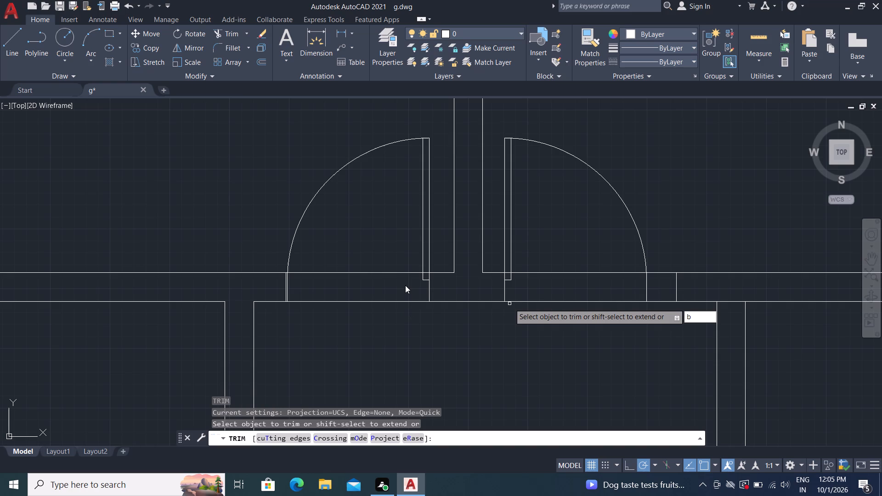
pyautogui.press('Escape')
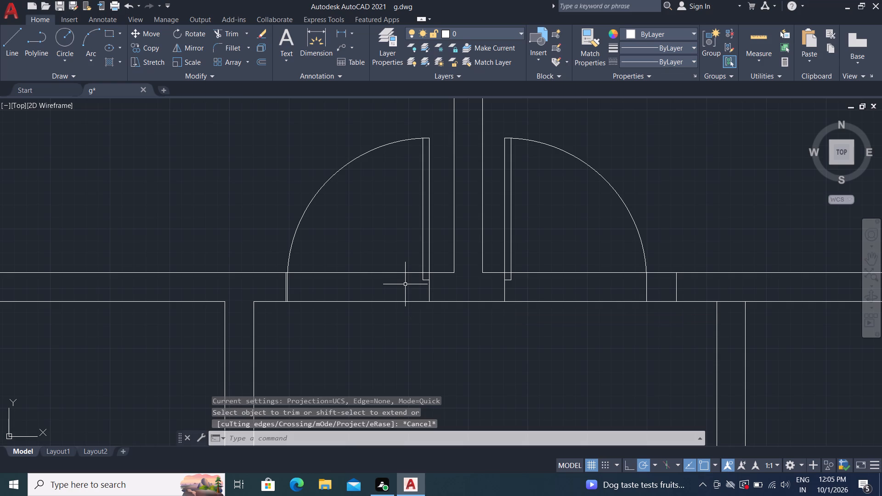
# Trim the upper wall line across the opening of the door left of the upper partition, with the spare jamb lines at both sides.
pyautogui.press('t')
pyautogui.press('r')
pyautogui.press('space')
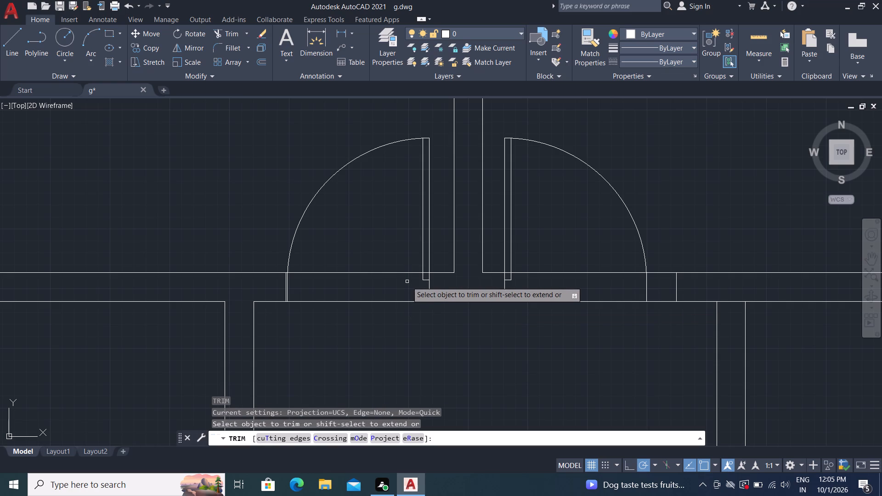
pyautogui.scroll(1, 407, 282)
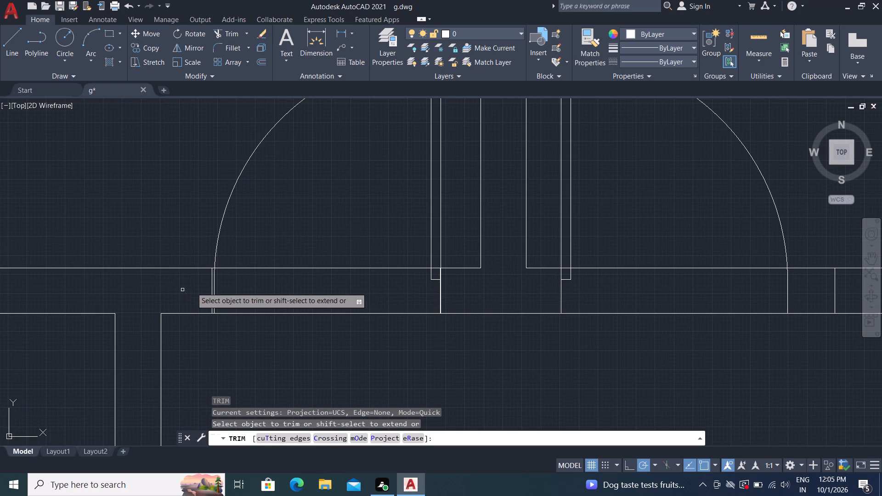
pyautogui.scroll(3, 199, 279)
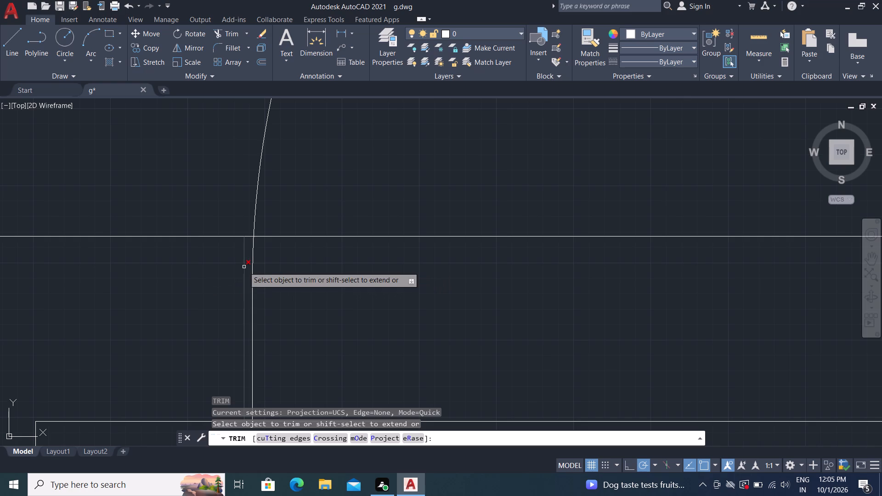
pyautogui.click(244, 267)
pyautogui.scroll(-4, 266, 287)
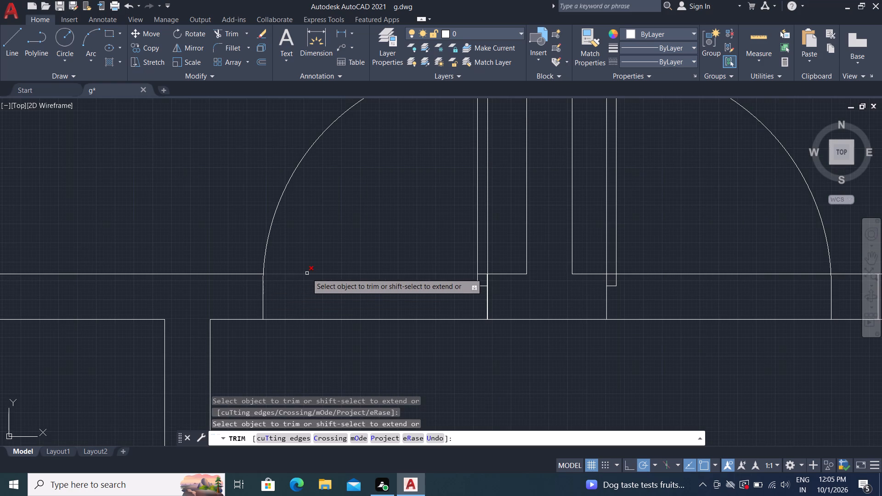
pyautogui.click(308, 272)
pyautogui.click(325, 283)
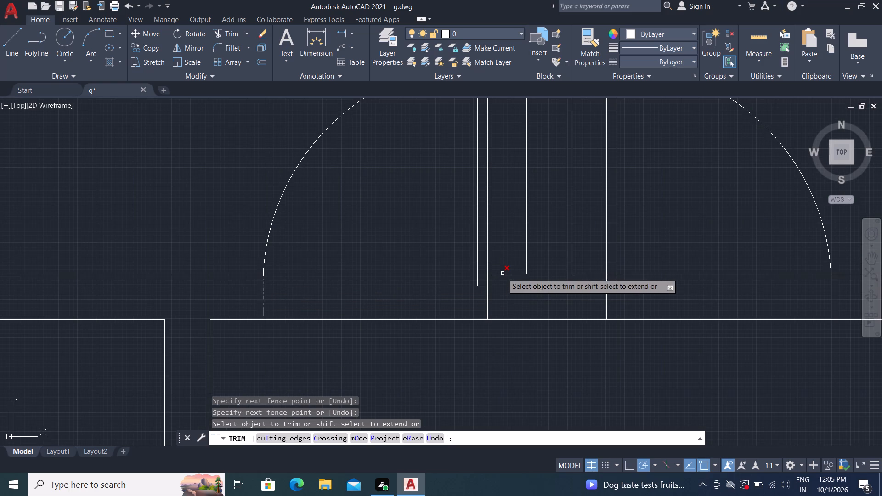
pyautogui.scroll(5, 472, 281)
pyautogui.moveTo(554, 194); pyautogui.dragTo(566, 226)
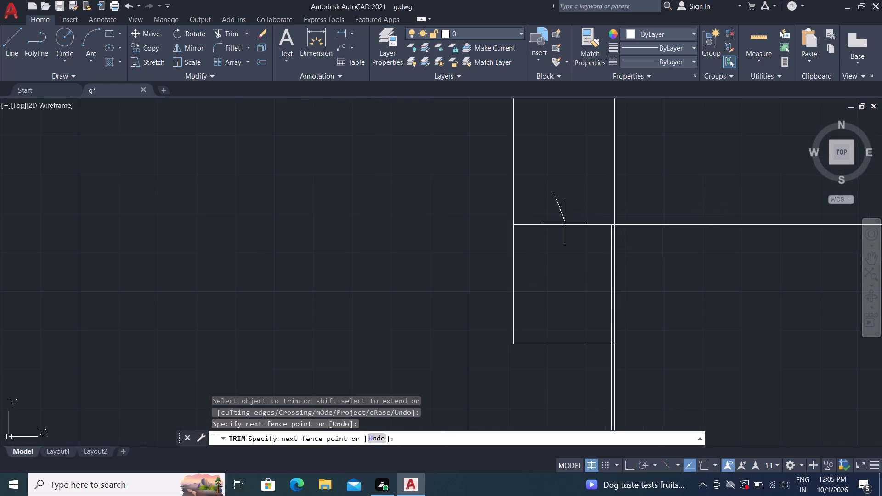
pyautogui.moveTo(566, 226); pyautogui.dragTo(578, 254)
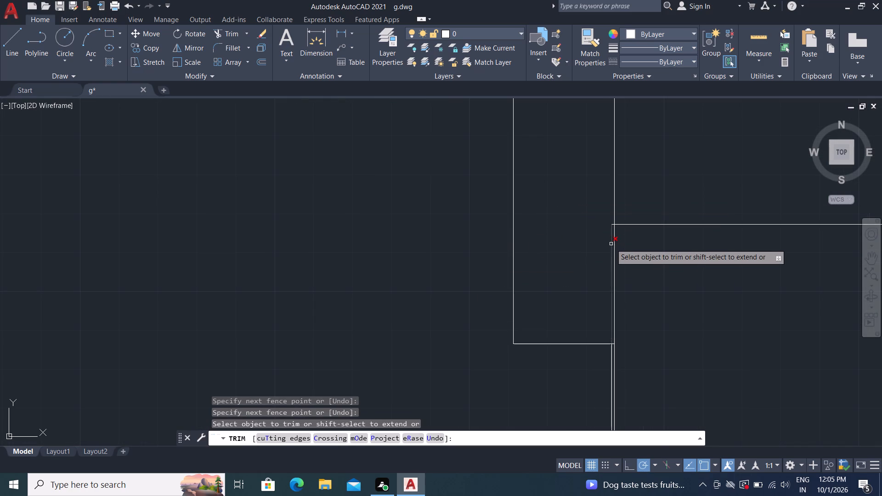
pyautogui.scroll(4, 611, 244)
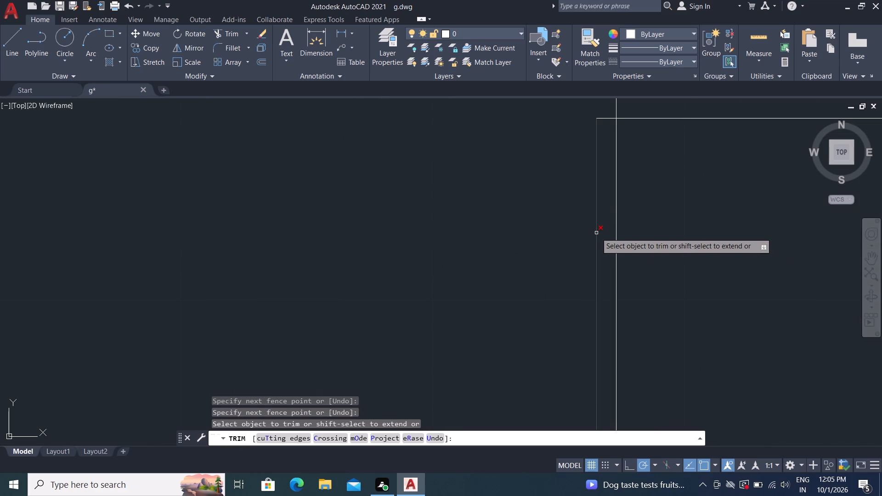
pyautogui.click(595, 232)
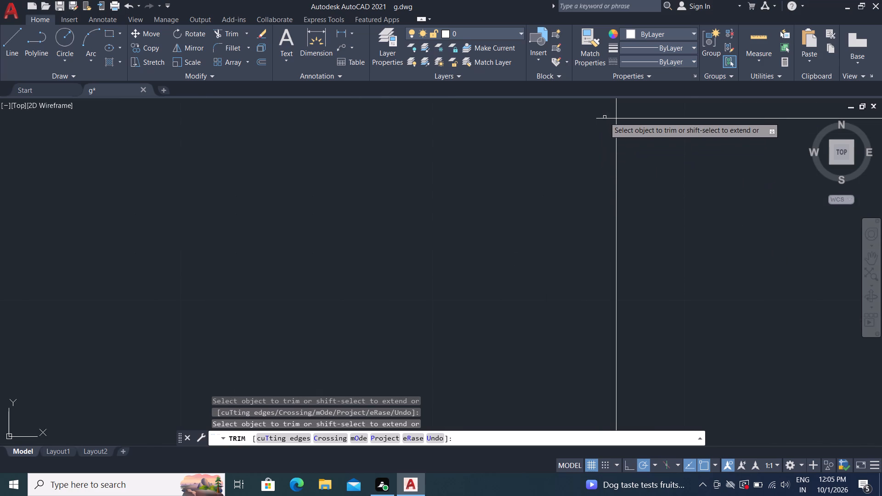
pyautogui.click(607, 119)
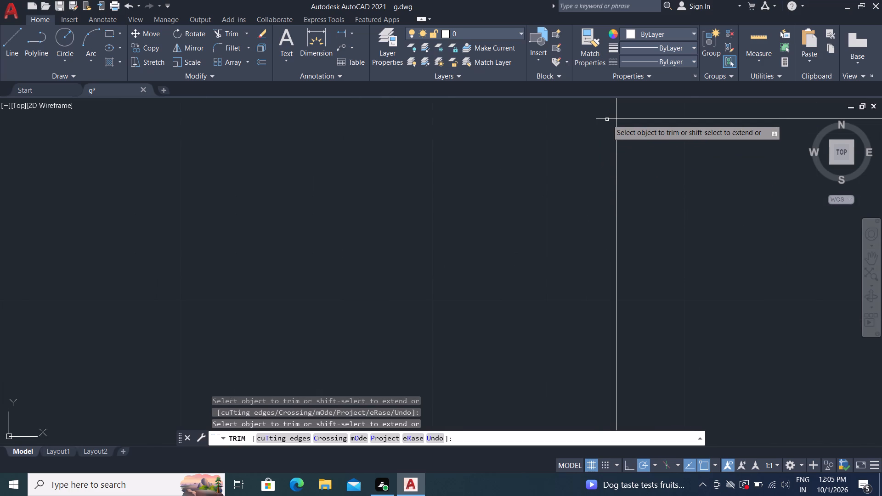
pyautogui.click(601, 117)
# Trim the upper wall line across the opening of the door right of the upper partition, and the extra jamb line beyond its arc.
pyautogui.scroll(-3, 156, 191)
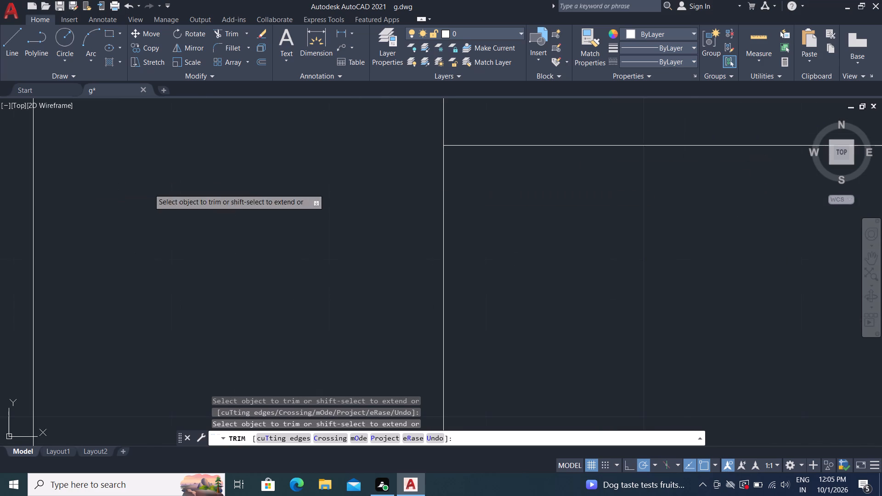
pyautogui.scroll(-5, 337, 190)
pyautogui.scroll(3, 361, 340)
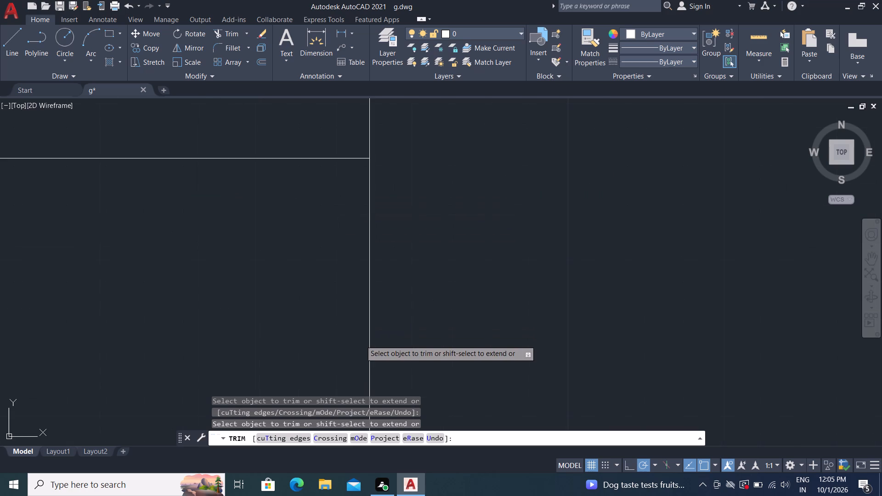
pyautogui.scroll(-3, 361, 324)
pyautogui.scroll(-5, 366, 269)
pyautogui.scroll(4, 368, 314)
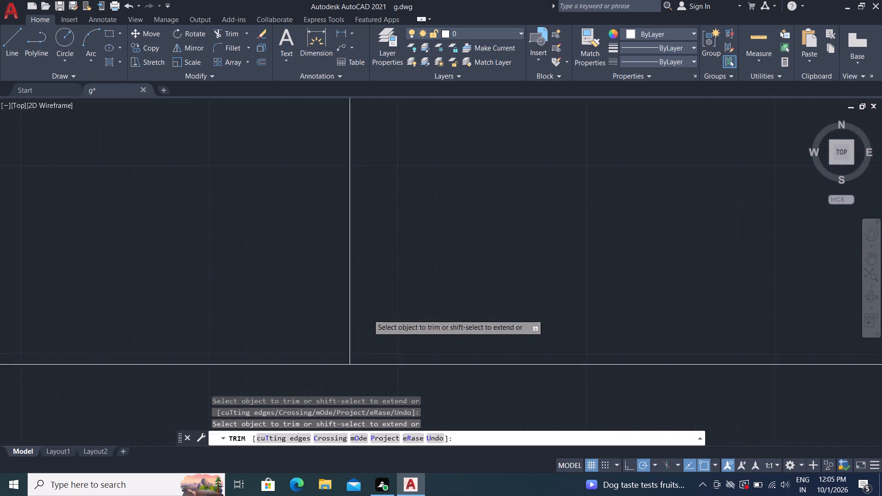
pyautogui.scroll(4, 368, 314)
pyautogui.scroll(-3, 339, 313)
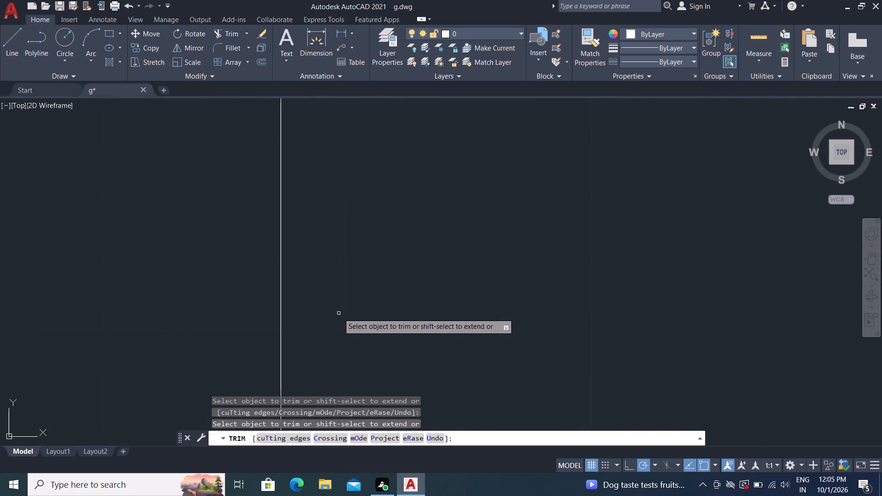
pyautogui.scroll(-7, 339, 313)
pyautogui.scroll(-2, 309, 288)
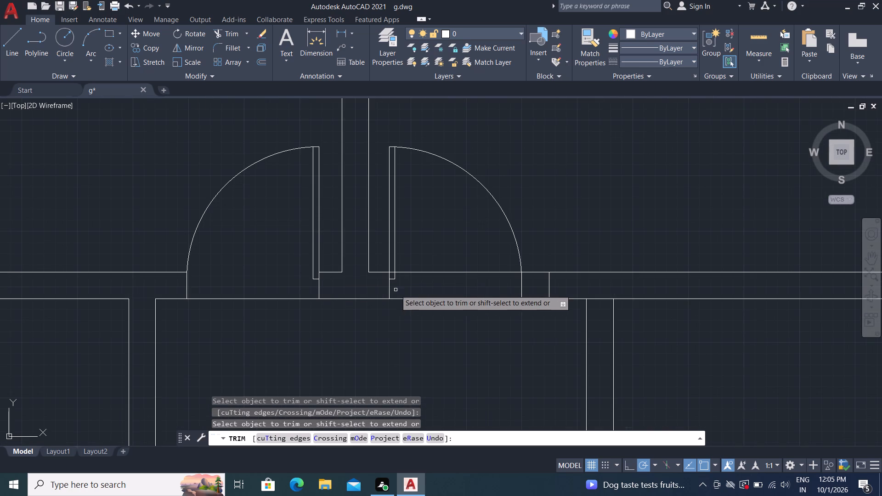
pyautogui.scroll(4, 394, 278)
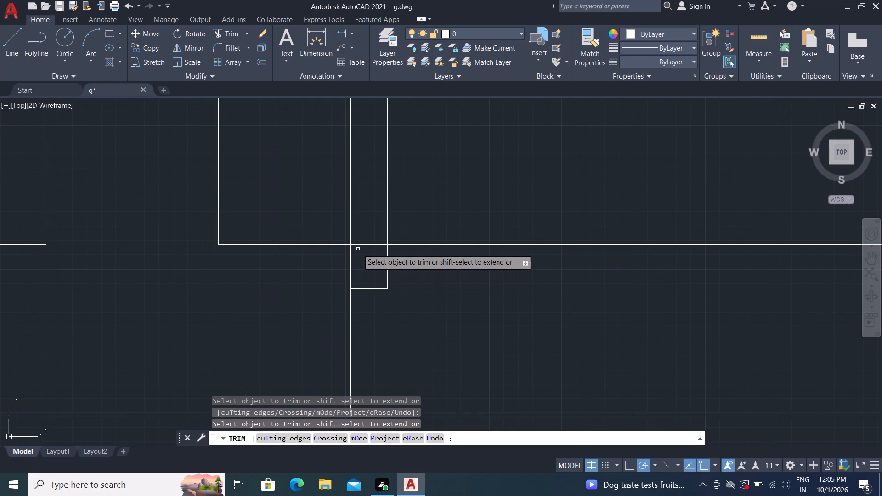
pyautogui.click(363, 245)
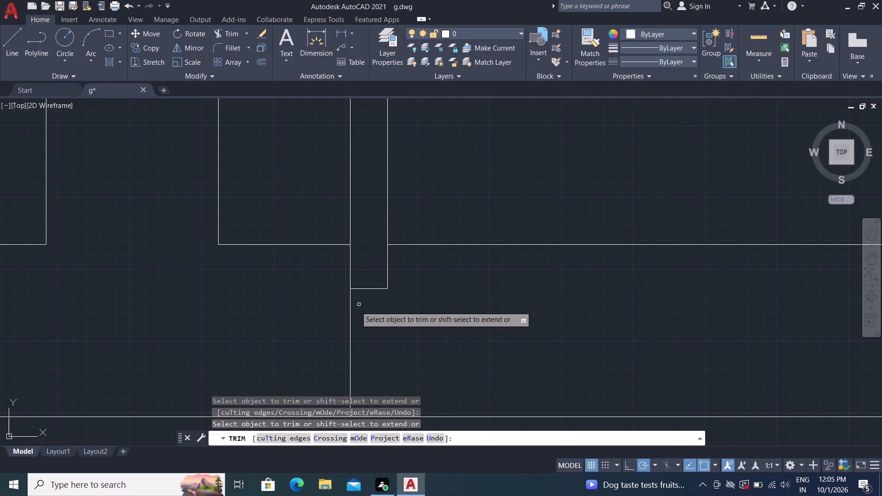
pyautogui.click(349, 306)
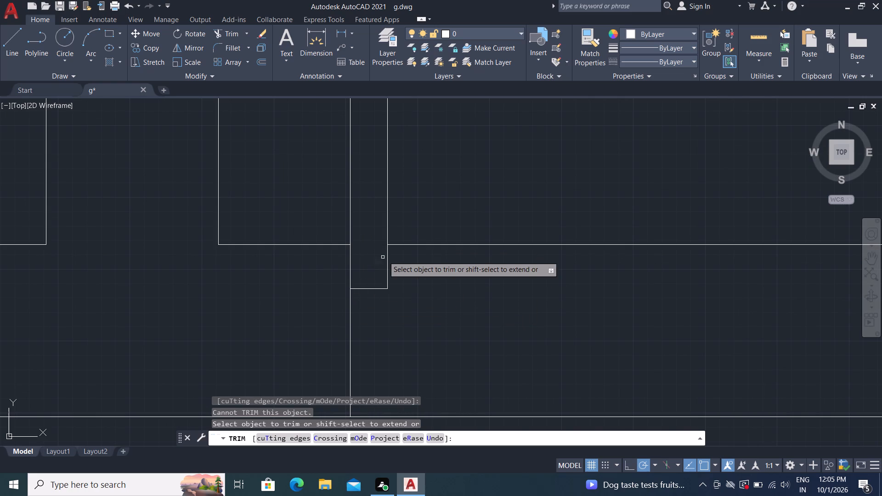
pyautogui.click(413, 226)
pyautogui.scroll(-2, 424, 277)
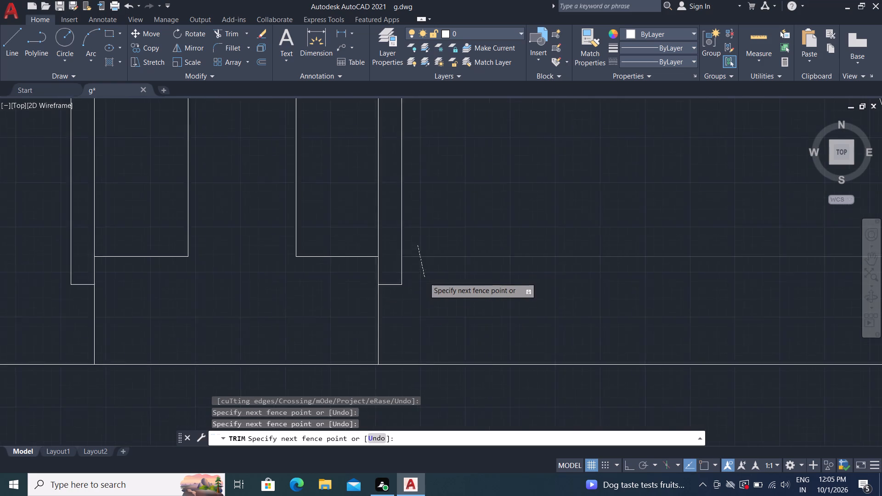
pyautogui.click(429, 286)
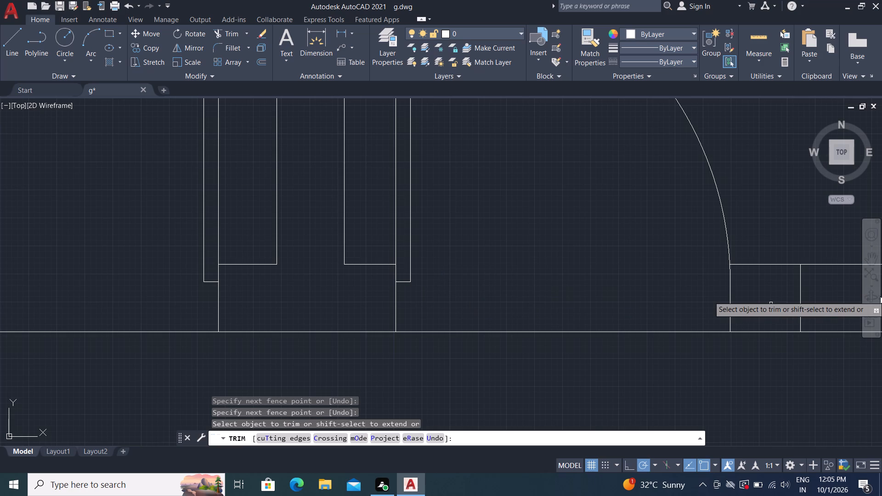
pyautogui.click(800, 289)
pyautogui.scroll(-4, 507, 263)
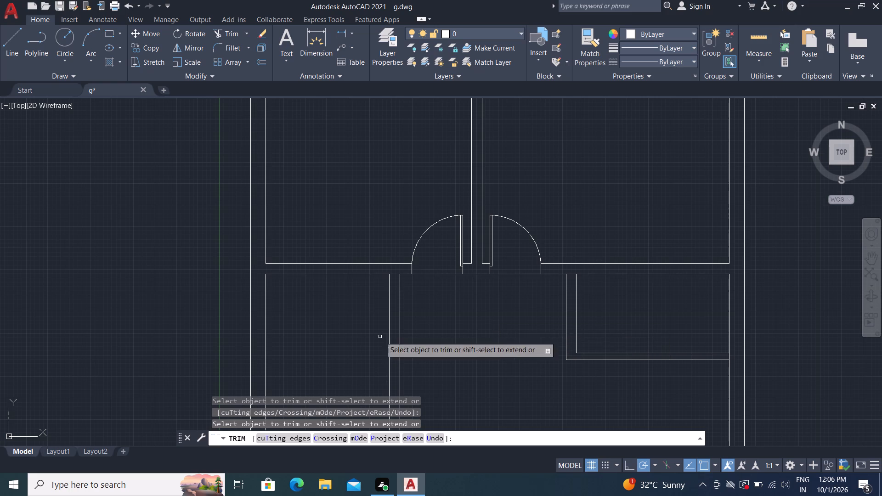
pyautogui.press('Escape')
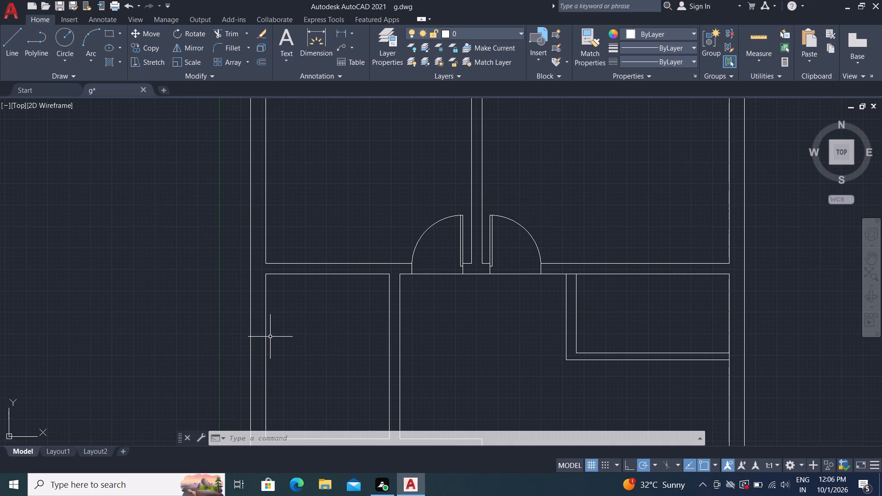
# Trim the wall lines crossing the small right-hand room's partition junctions, at its top left corner and at the right outer wall.
pyautogui.moveTo(291, 339); pyautogui.dragTo(280, 184, button='middle')
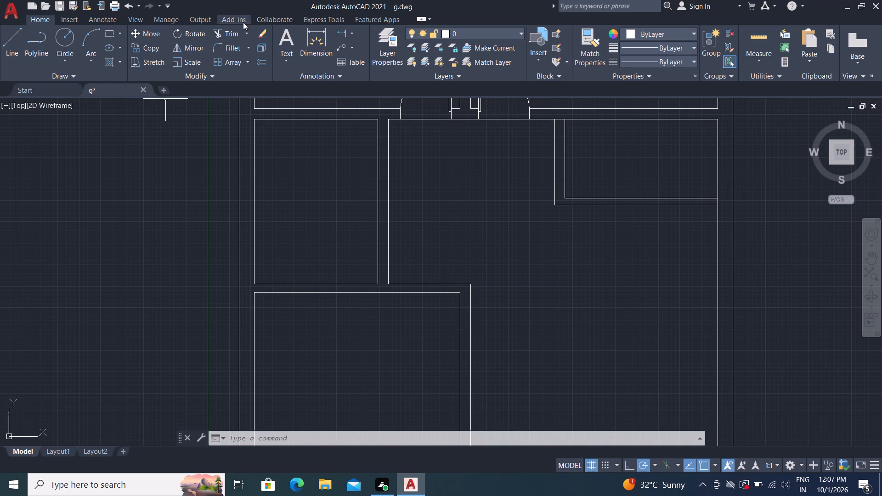
pyautogui.click(217, 33)
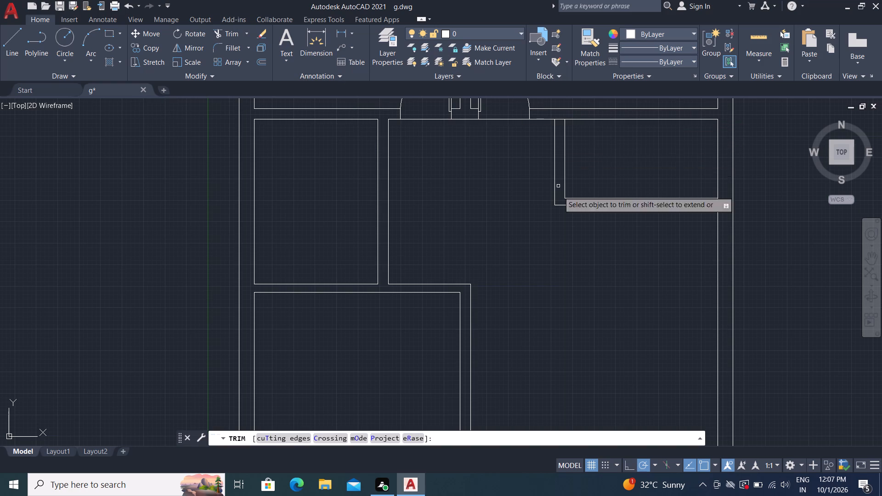
pyautogui.scroll(2, 555, 118)
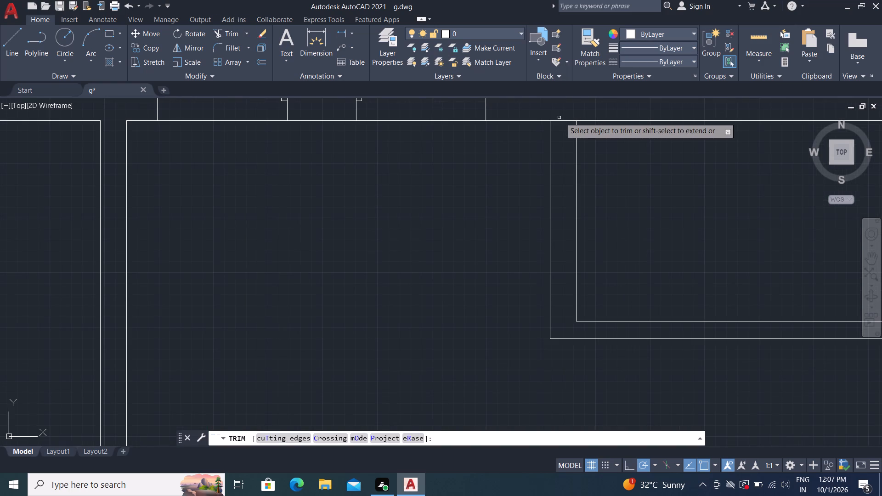
pyautogui.click(566, 120)
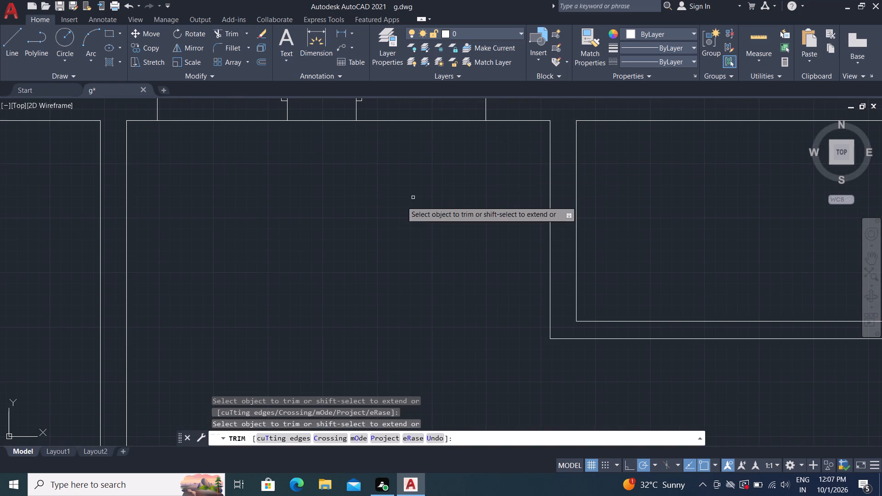
pyautogui.scroll(-2, 384, 209)
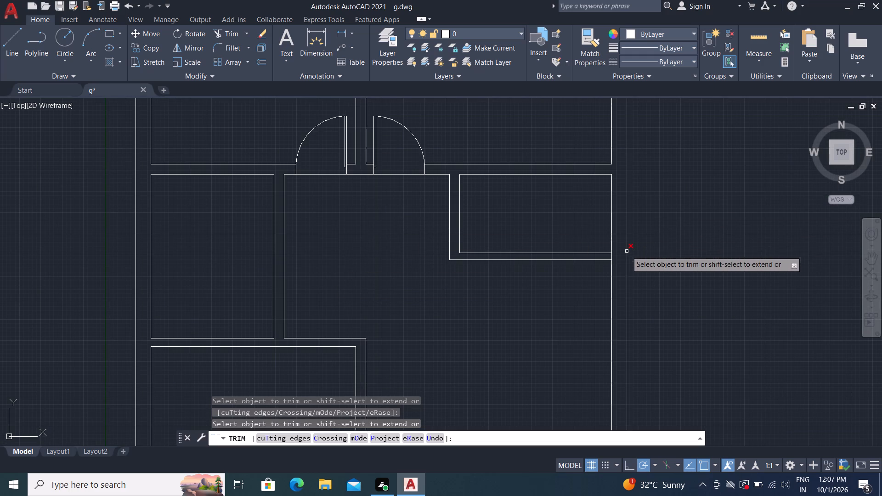
pyautogui.scroll(4, 621, 258)
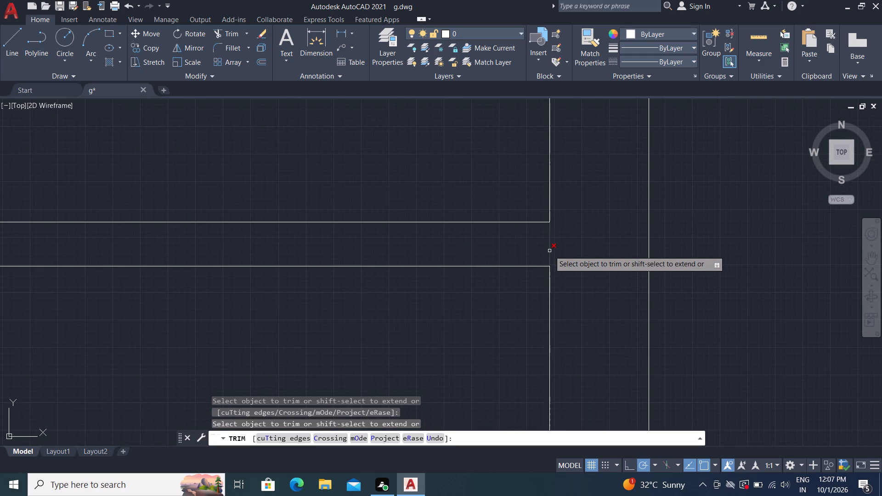
pyautogui.click(550, 250)
pyautogui.scroll(-2, 605, 248)
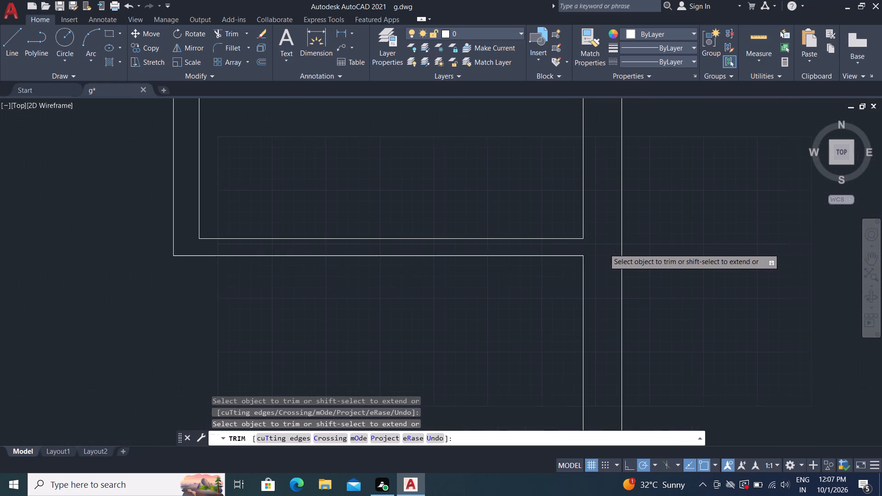
pyautogui.scroll(-2, 604, 243)
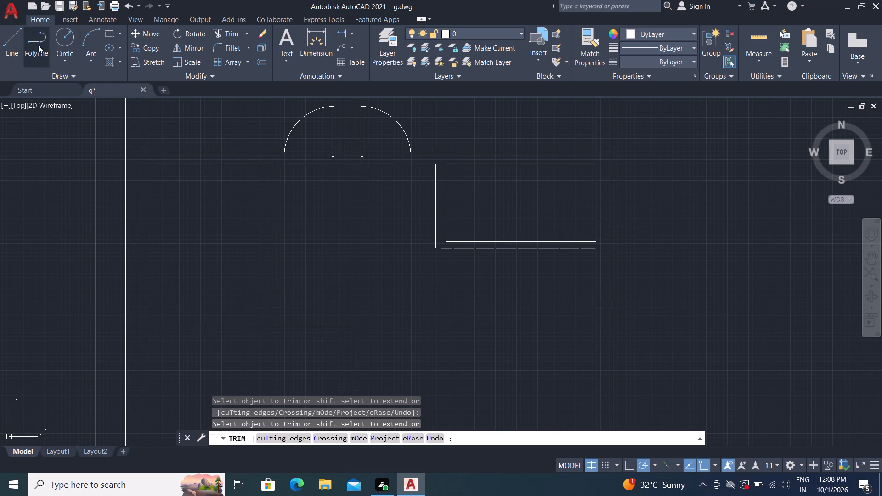
# Draw a 9" line straight across the right outer wall, about 4'-6" below the upper right room's inner top corner.
pyautogui.click(11, 37)
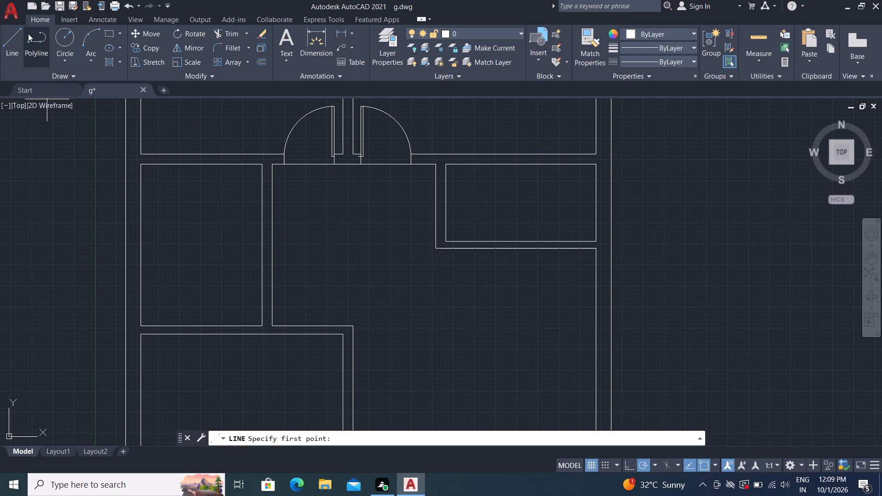
pyautogui.click(9, 34)
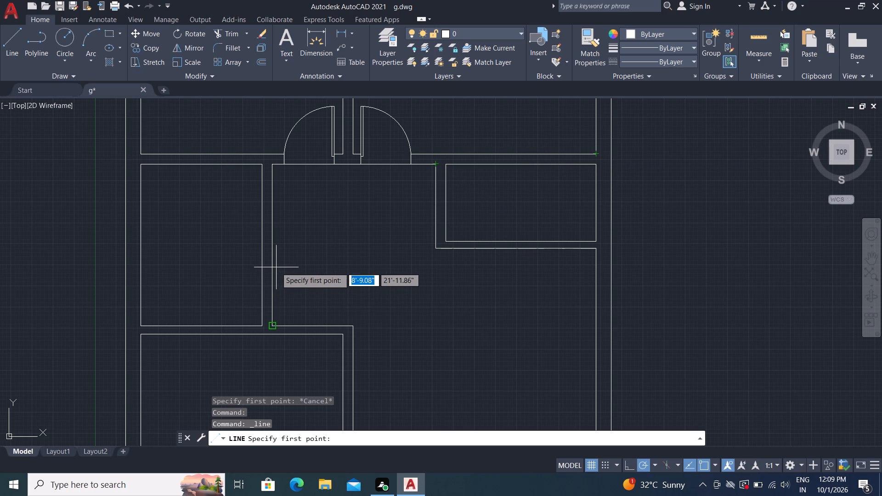
pyautogui.press('l')
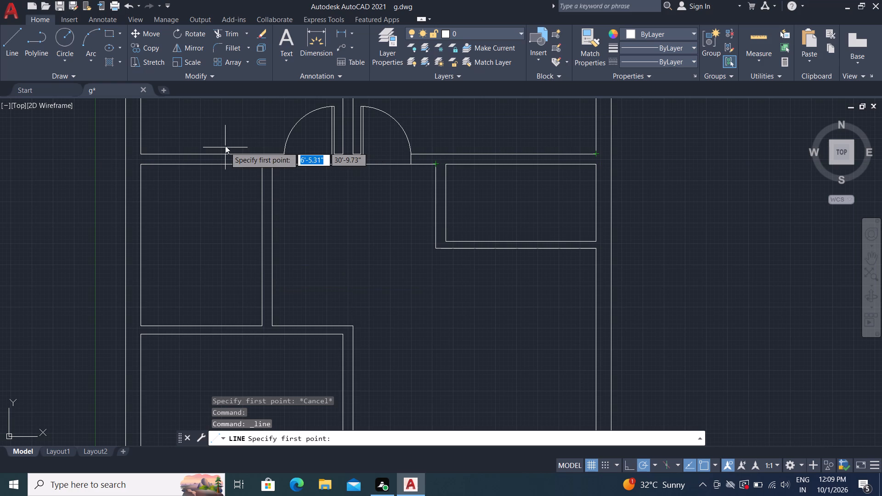
pyautogui.scroll(-1, 372, 165)
pyautogui.moveTo(420, 114); pyautogui.dragTo(464, 211, button='middle')
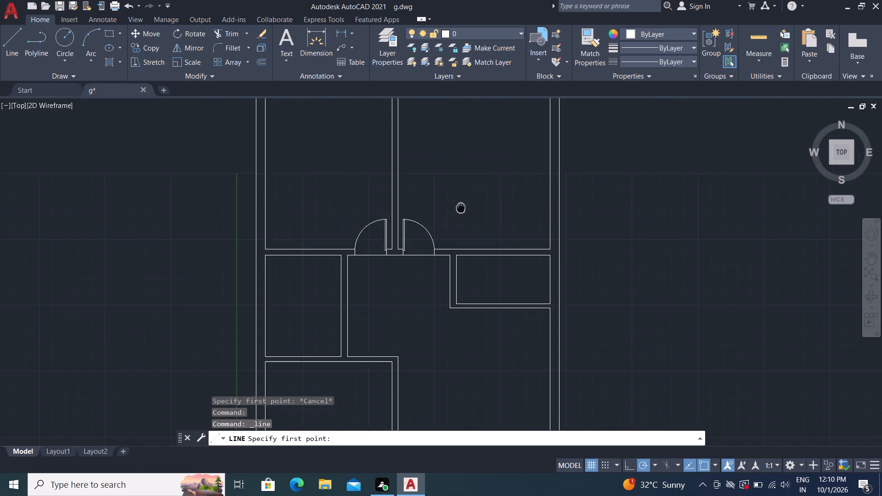
pyautogui.moveTo(464, 211); pyautogui.dragTo(470, 220, button='middle')
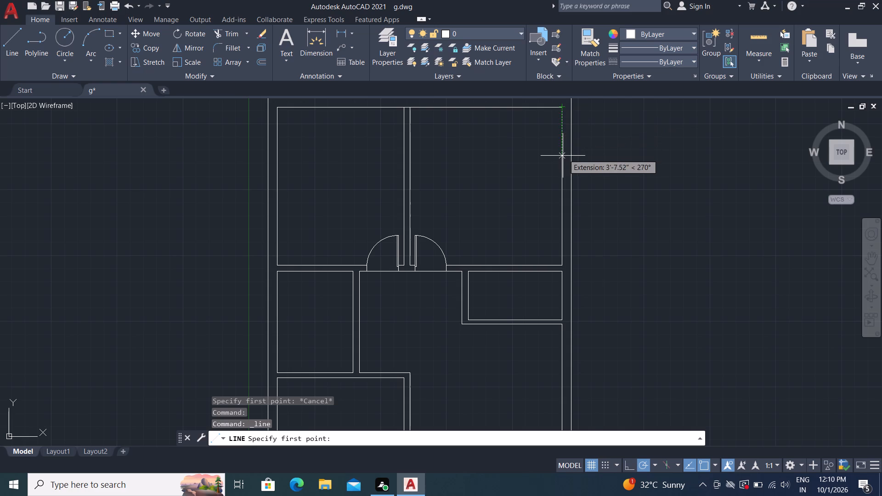
pyautogui.scroll(5, 561, 158)
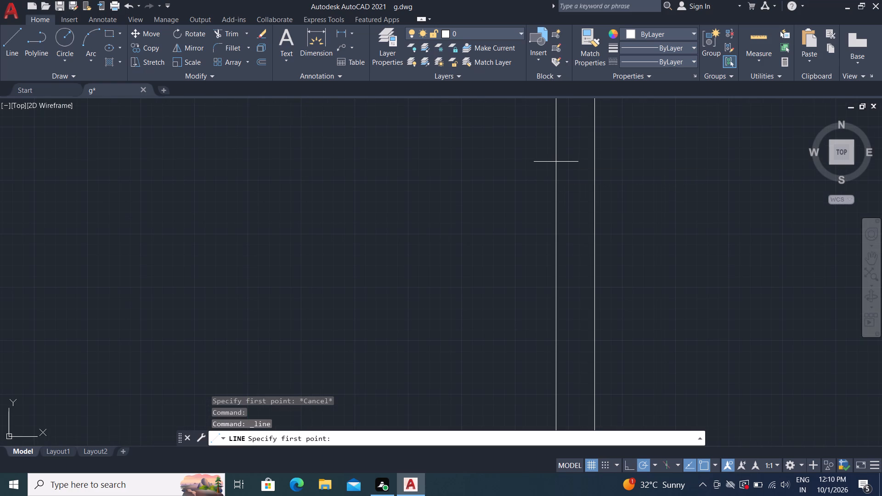
pyautogui.scroll(-5, 548, 158)
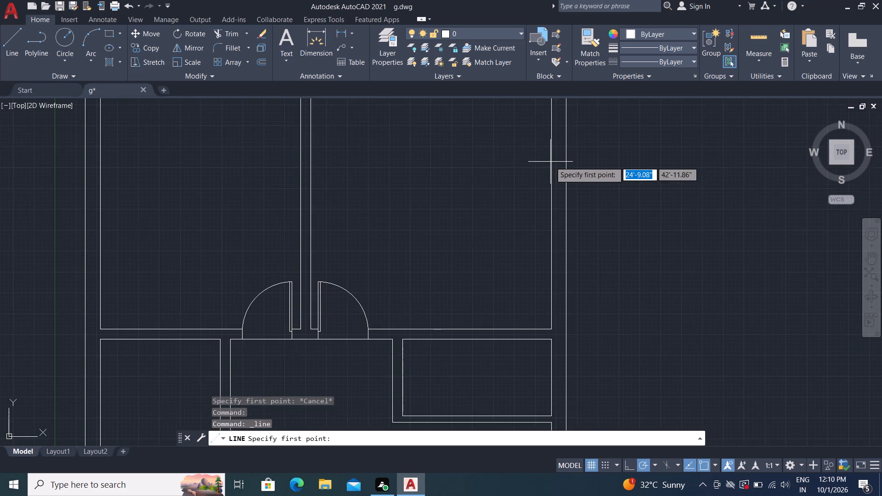
pyautogui.scroll(7, 544, 146)
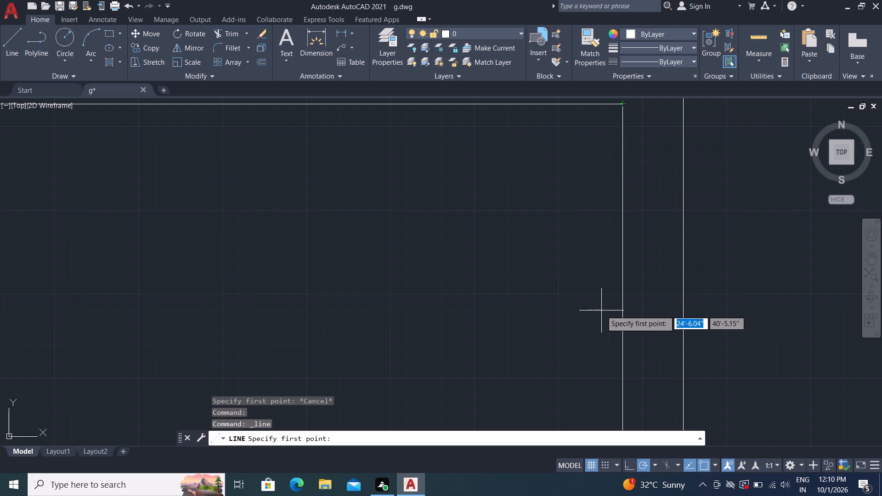
pyautogui.scroll(-1, 601, 310)
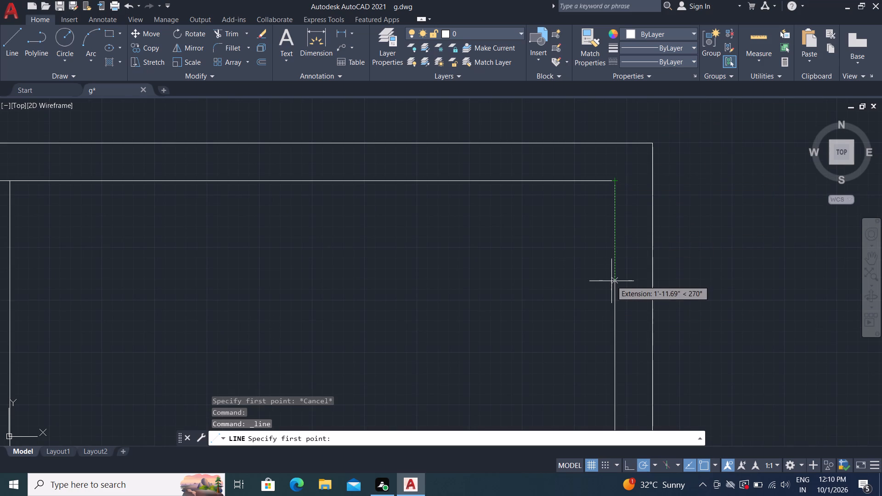
pyautogui.click(614, 407)
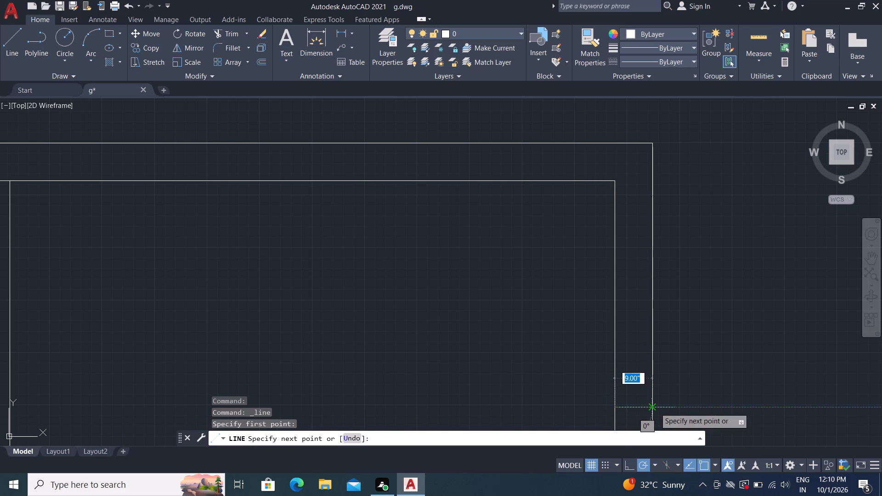
pyautogui.click(655, 408)
pyautogui.scroll(-2, 638, 355)
pyautogui.moveTo(688, 374); pyautogui.dragTo(689, 373, button='middle')
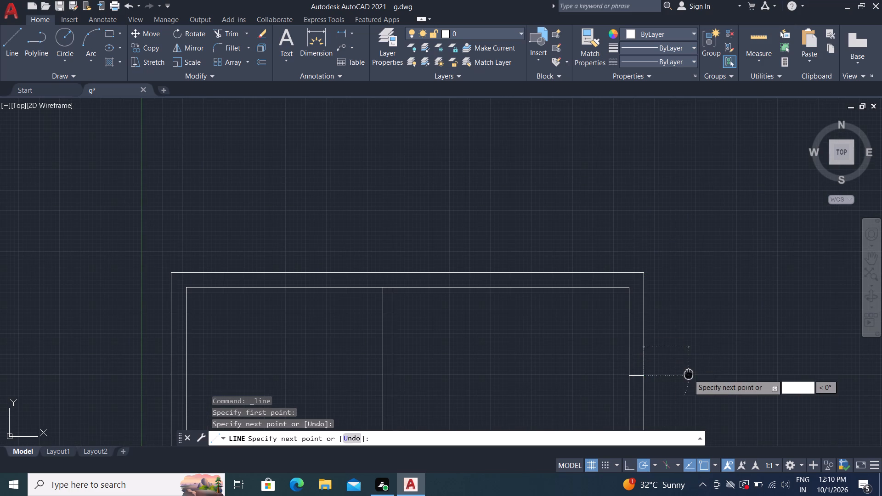
pyautogui.moveTo(689, 373); pyautogui.dragTo(687, 81, button='middle')
pyautogui.moveTo(670, 137); pyautogui.dragTo(669, 223, button='middle')
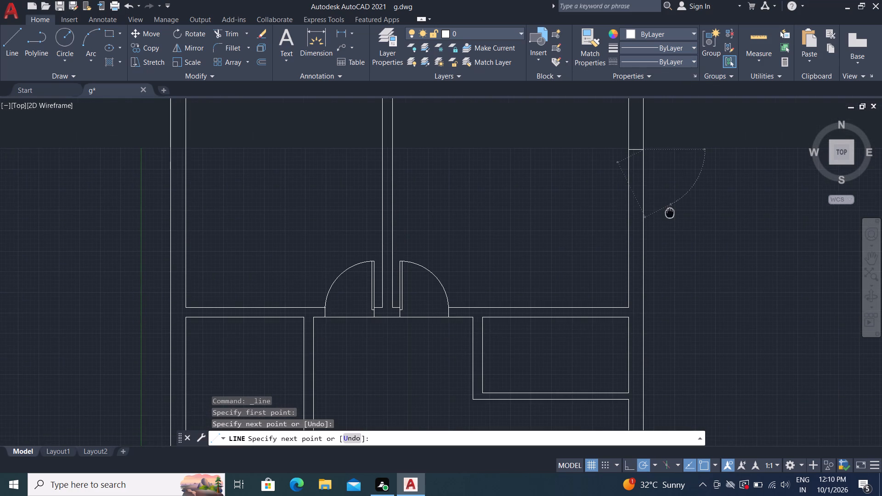
pyautogui.press('Escape')
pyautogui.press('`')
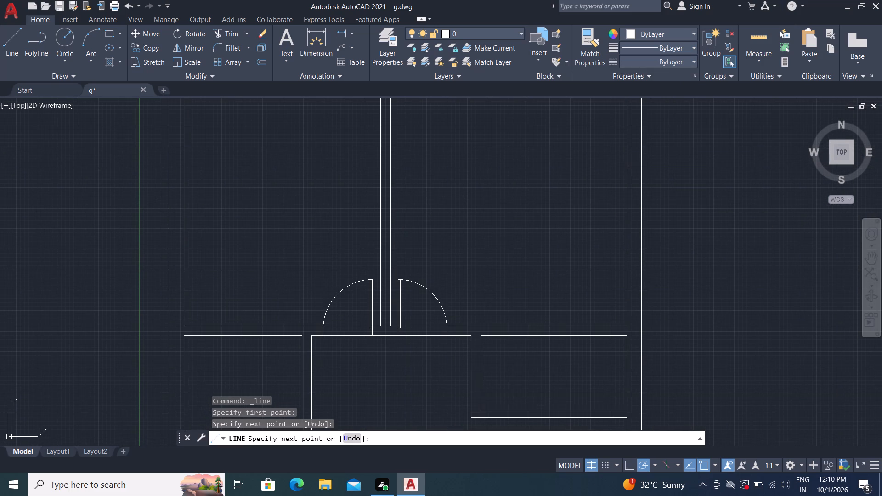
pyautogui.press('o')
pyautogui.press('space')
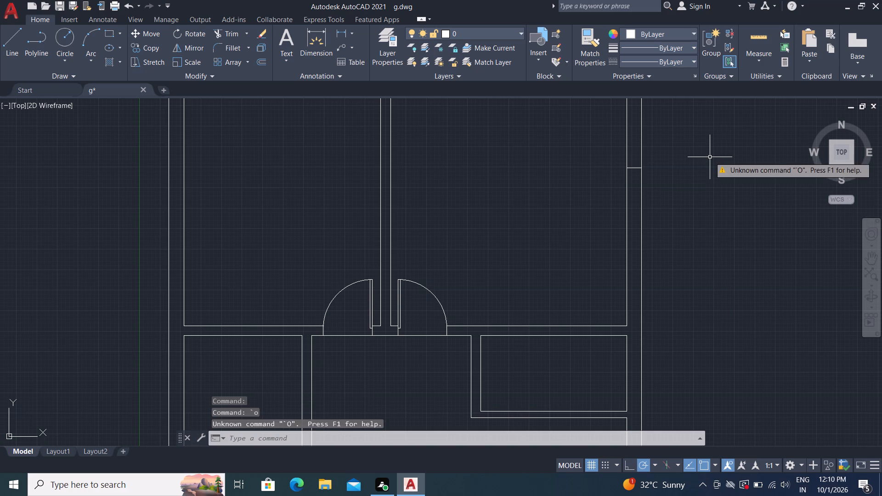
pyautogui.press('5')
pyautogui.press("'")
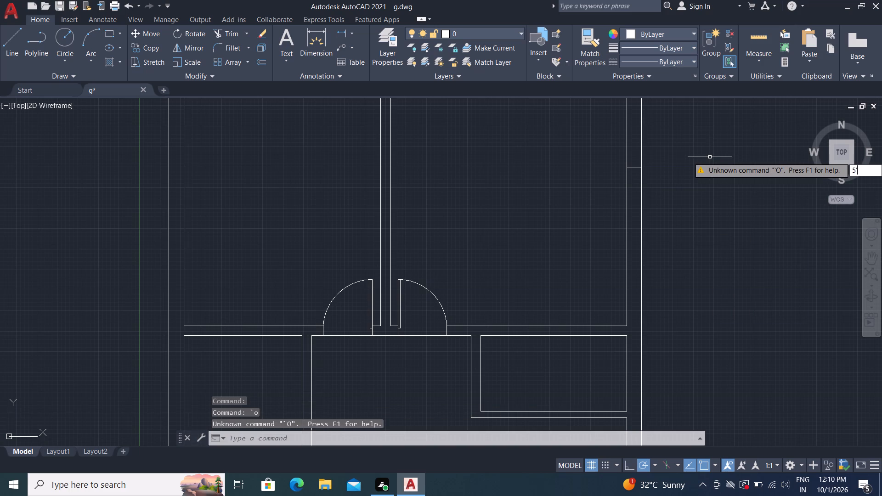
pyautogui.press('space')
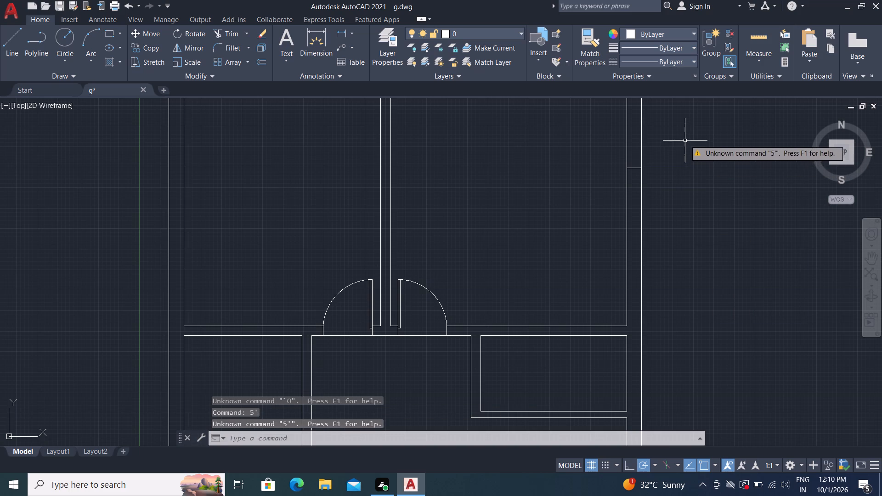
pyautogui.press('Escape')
# Offset the short line crossing the right outer wall 5' downward to mark the other side of the opening.
pyautogui.press('o')
pyautogui.press('space')
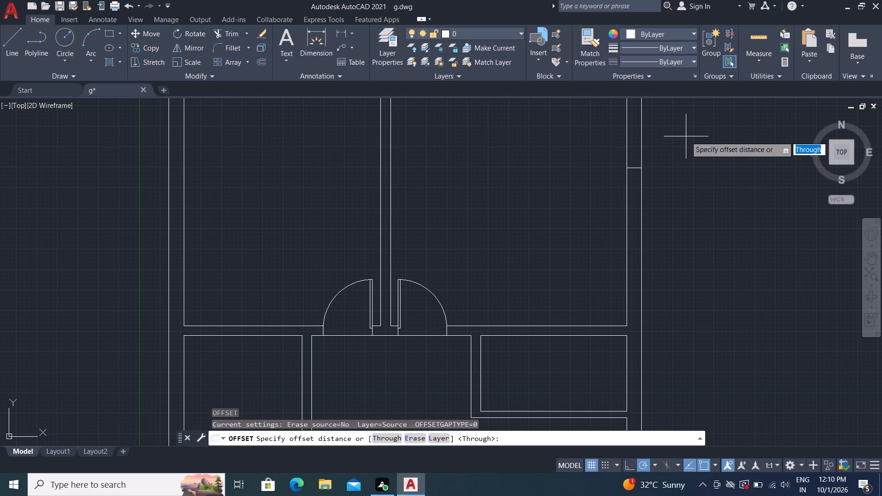
pyautogui.write("5'")
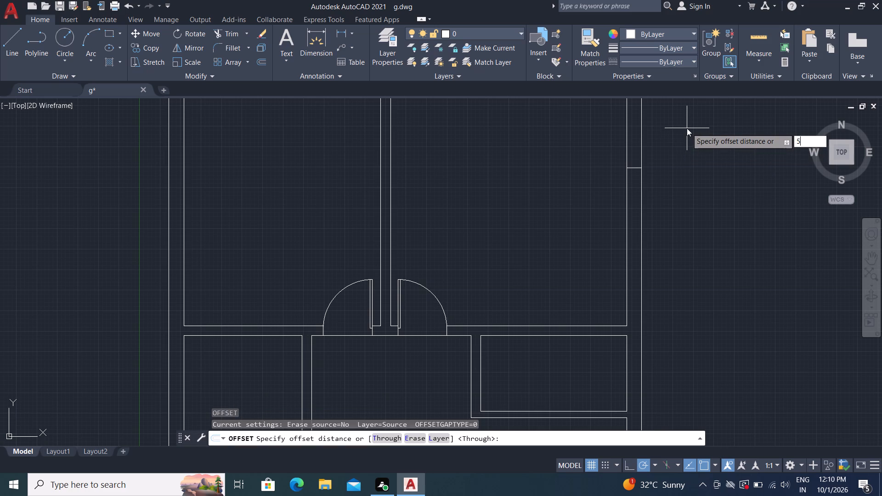
pyautogui.press('space')
pyautogui.press('space')
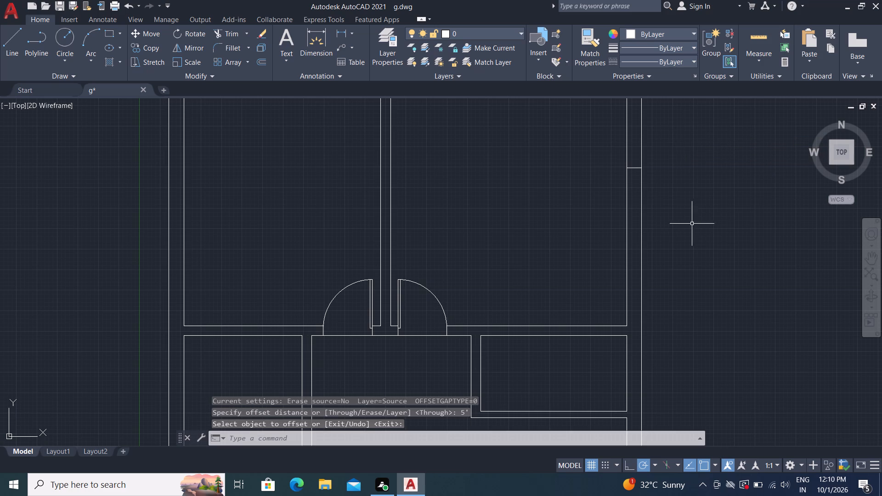
pyautogui.press('space')
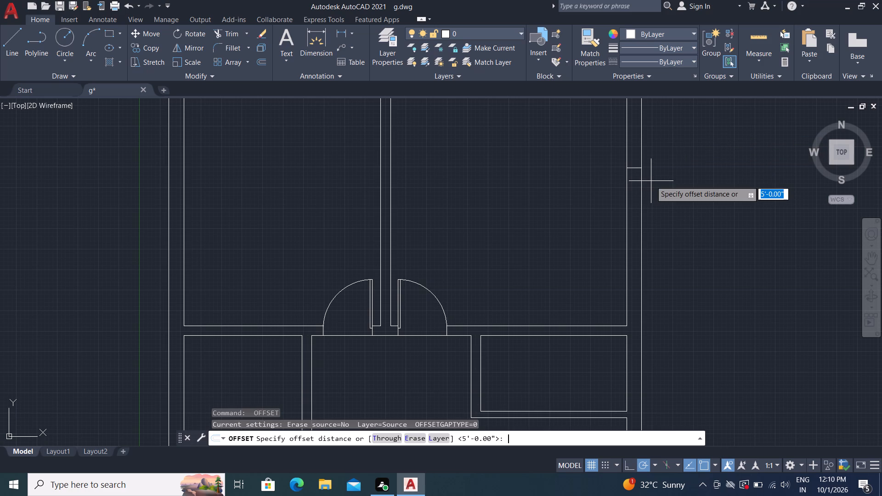
pyautogui.press('space')
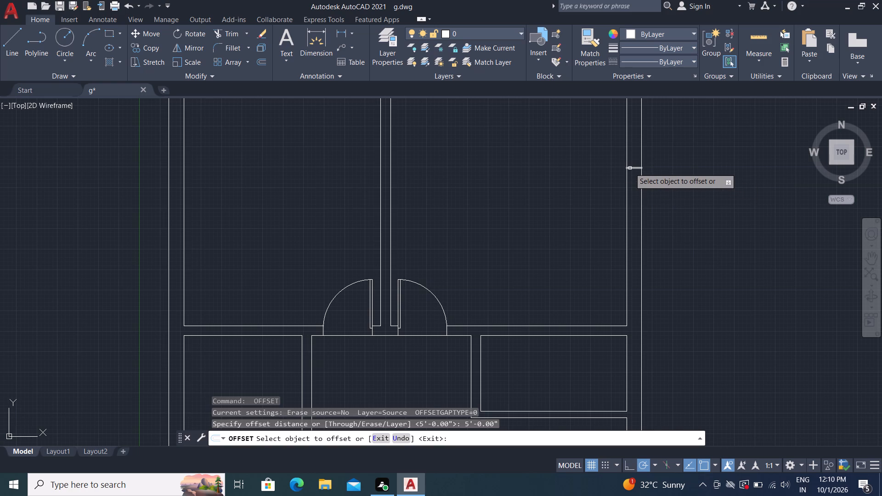
pyautogui.click(633, 167)
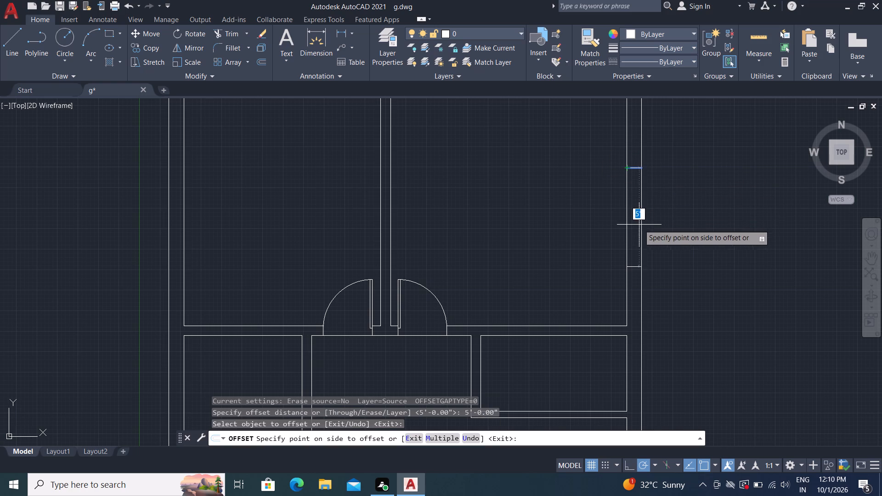
pyautogui.click(637, 225)
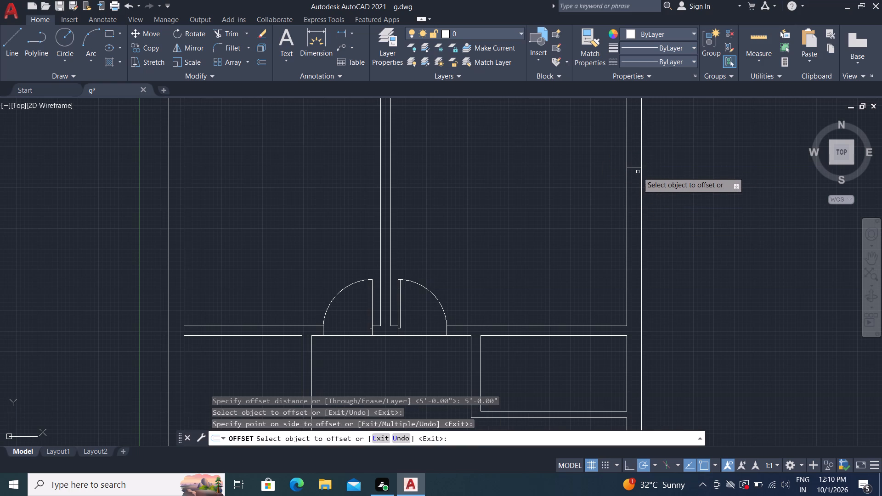
pyautogui.click(635, 167)
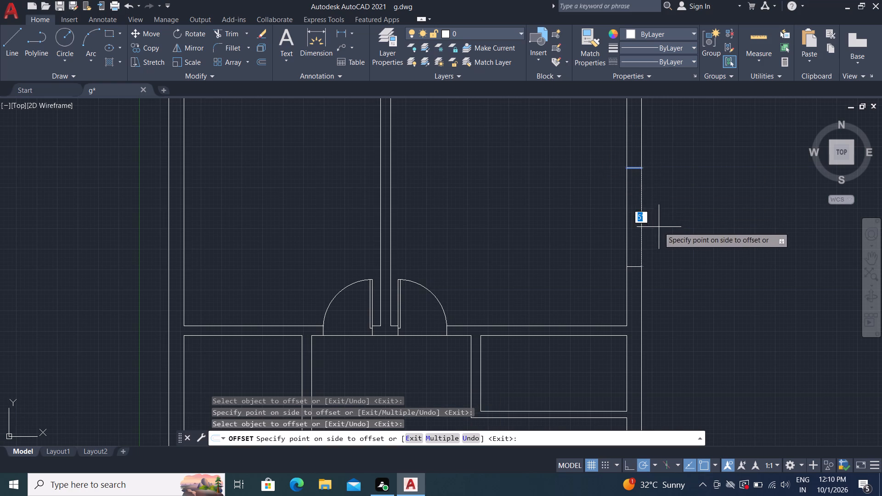
pyautogui.click(659, 231)
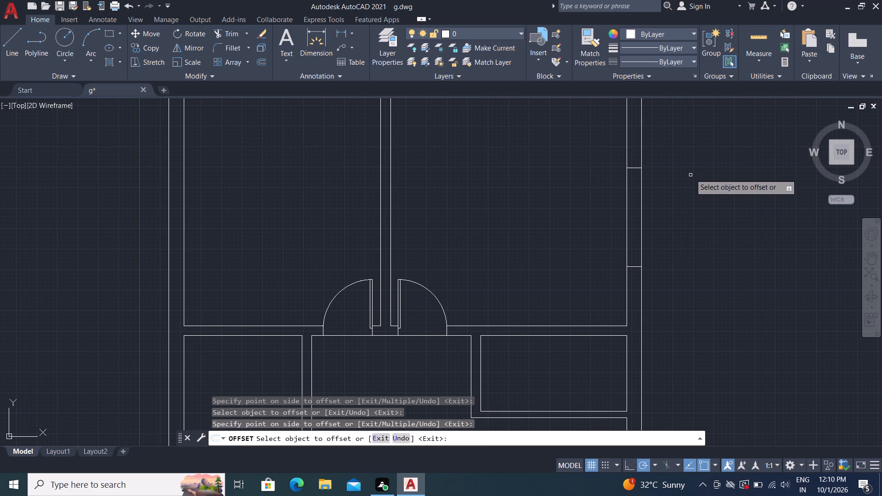
pyautogui.press('Escape')
# Extend the upper opening line from the right outer wall across both upper rooms to the left outer wall's outer face.
pyautogui.press('t')
pyautogui.press('Escape')
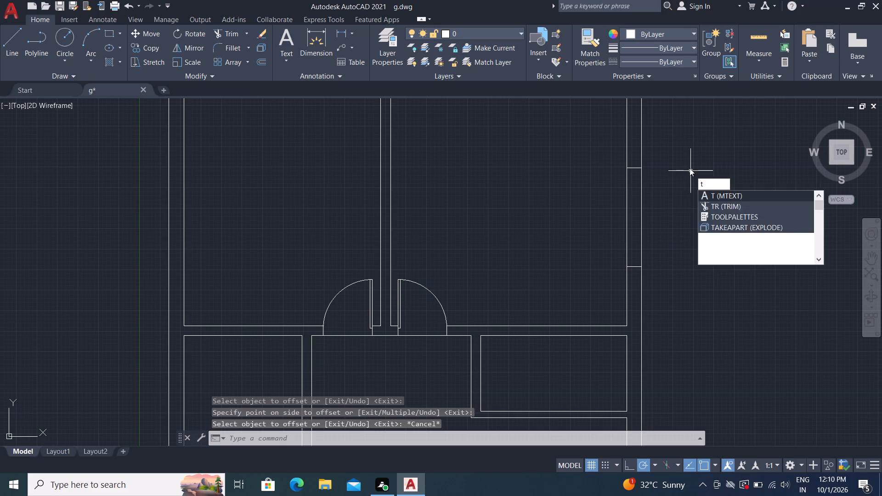
pyautogui.press('e')
pyautogui.write('x')
pyautogui.press('space')
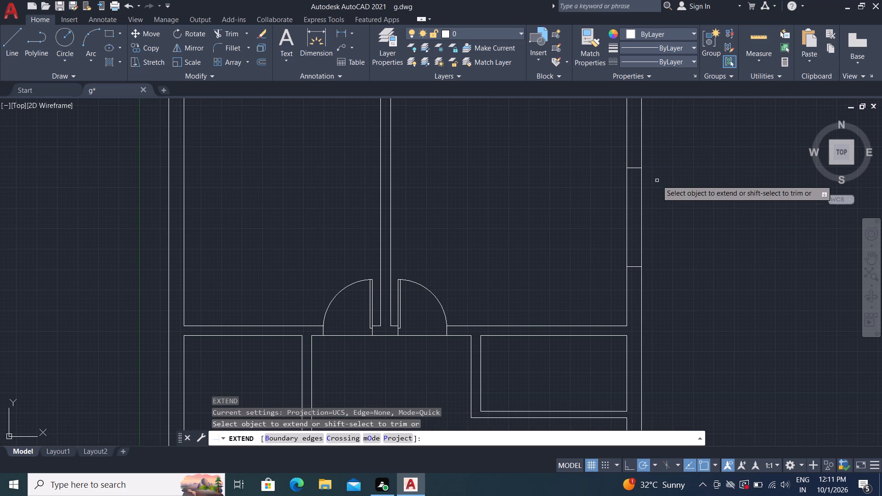
pyautogui.click(637, 169)
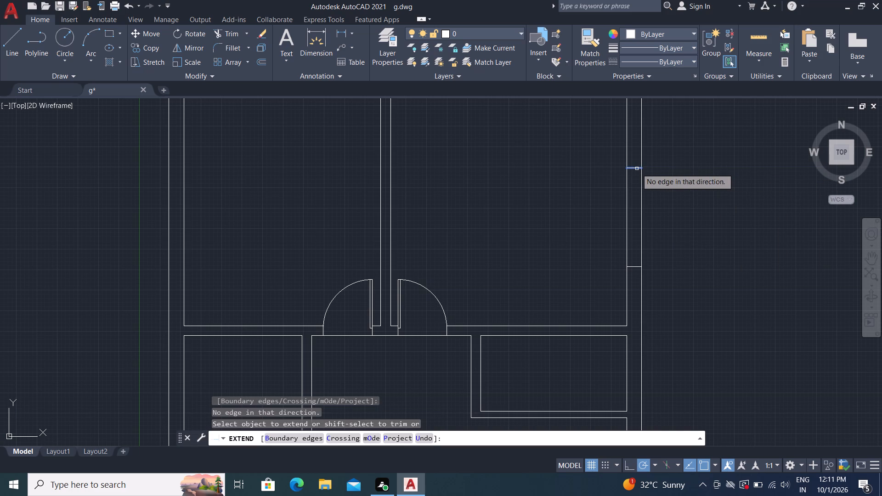
pyautogui.click(634, 167)
pyautogui.click(634, 169)
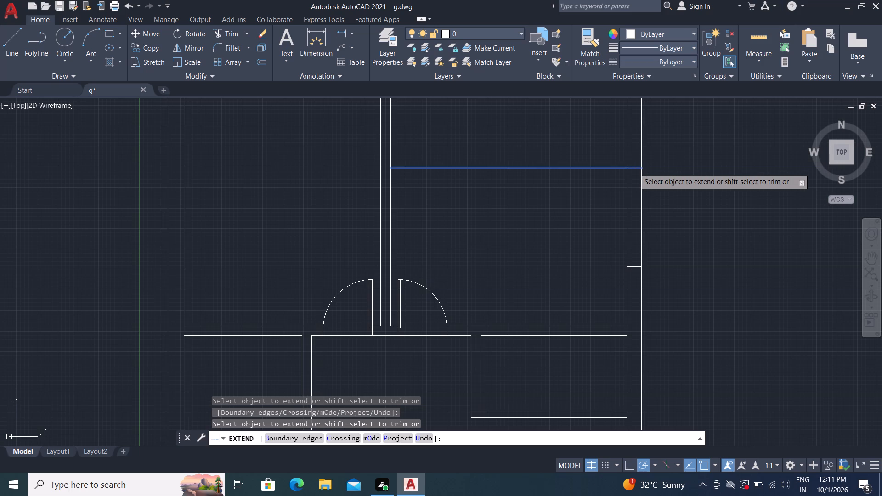
pyautogui.click(633, 169)
pyautogui.click(632, 169)
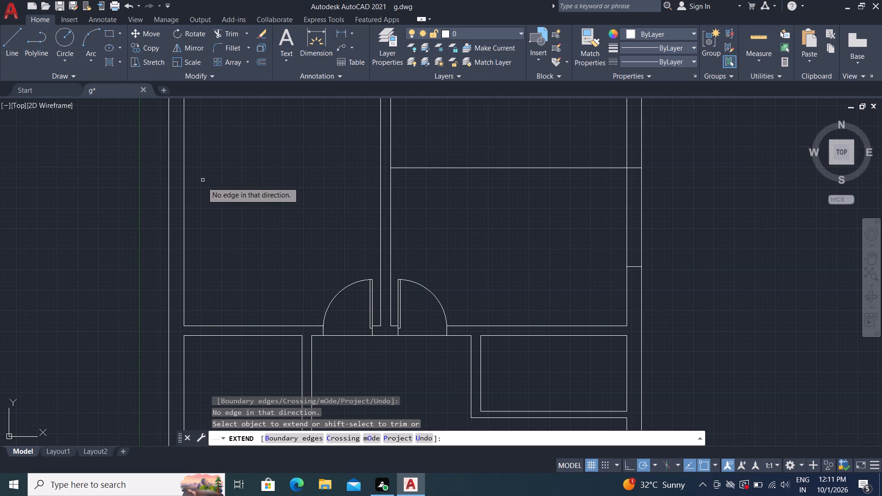
pyautogui.click(415, 168)
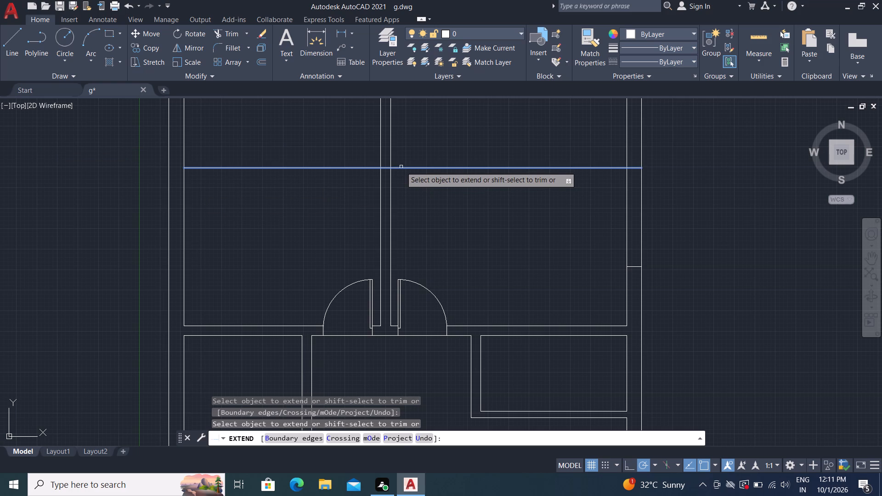
pyautogui.click(401, 170)
pyautogui.click(395, 168)
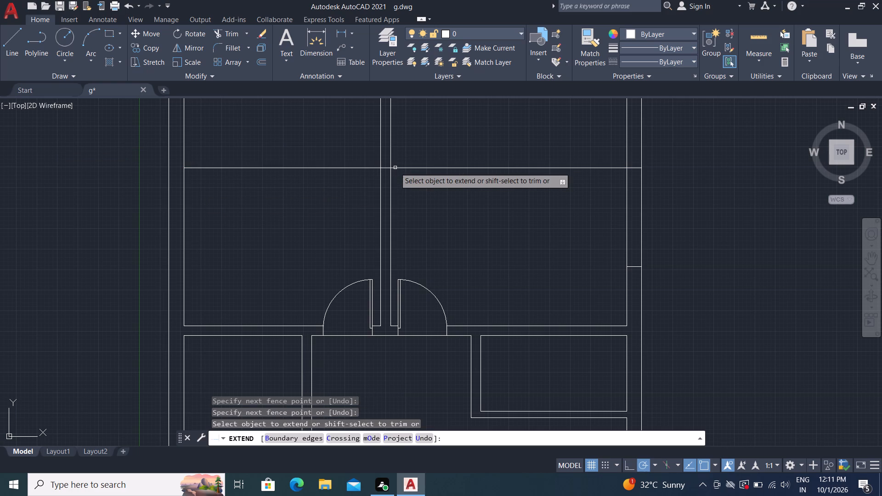
pyautogui.click(395, 168)
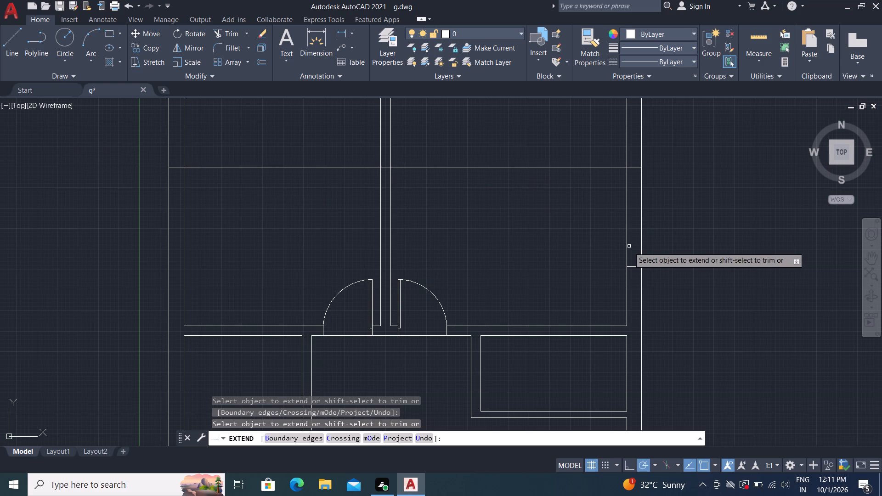
# Extend the lower opening line from the right outer wall across both upper rooms to the left outer wall's outer face.
pyautogui.click(634, 267)
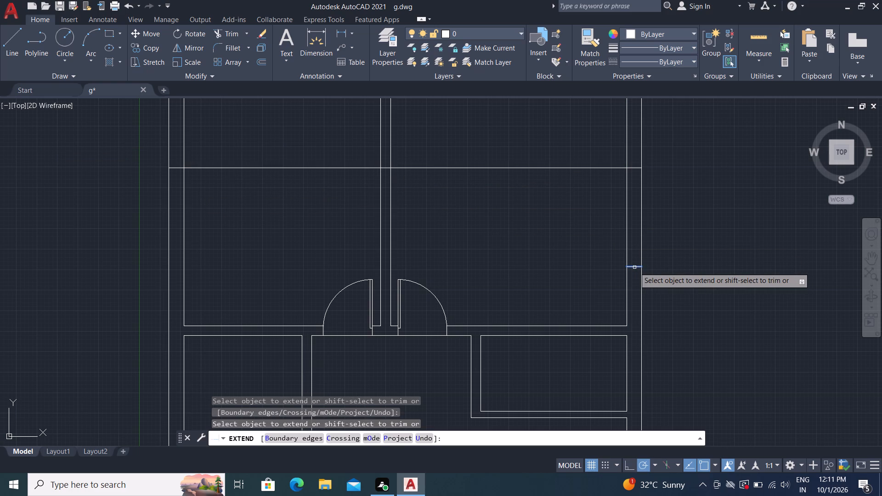
pyautogui.click(628, 266)
pyautogui.click(420, 266)
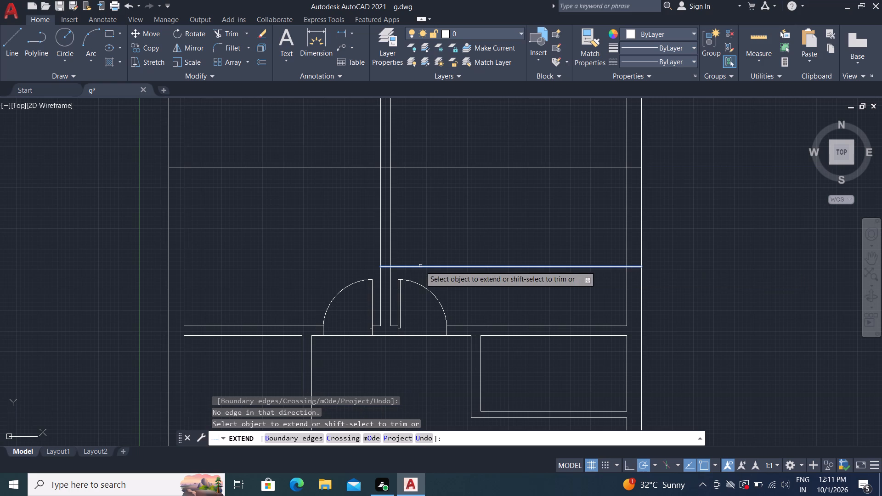
pyautogui.click(418, 265)
pyautogui.click(423, 267)
pyautogui.click(424, 267)
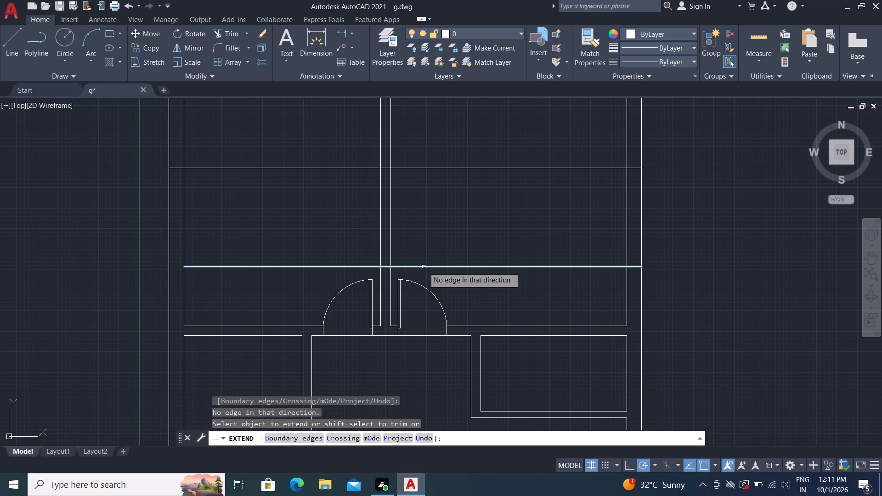
pyautogui.click(406, 267)
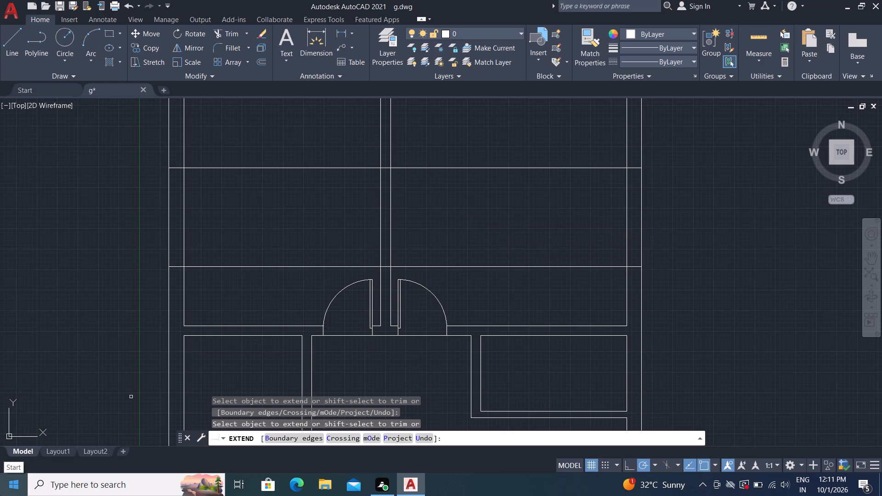
pyautogui.press('Escape')
# Trim both opening lines inside the upper rooms and the central partition, leaving only short lines across the two outer walls.
pyautogui.write('tr')
pyautogui.press('space')
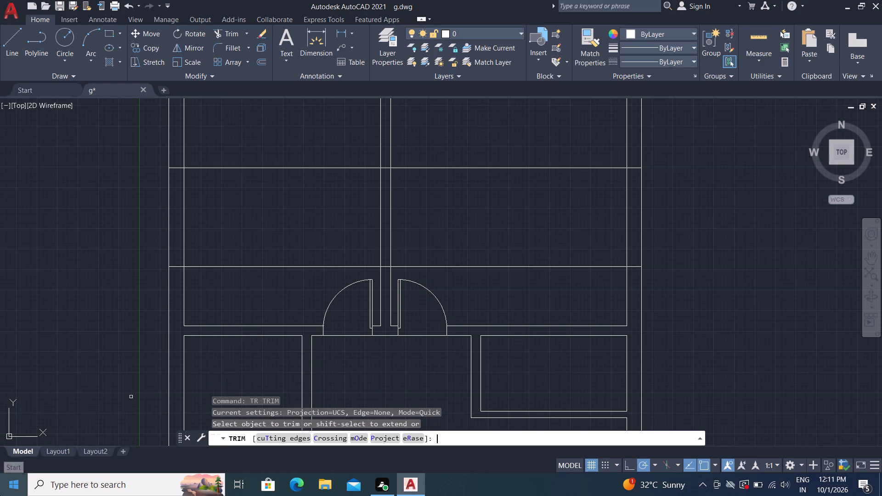
pyautogui.click(242, 115)
pyautogui.click(283, 286)
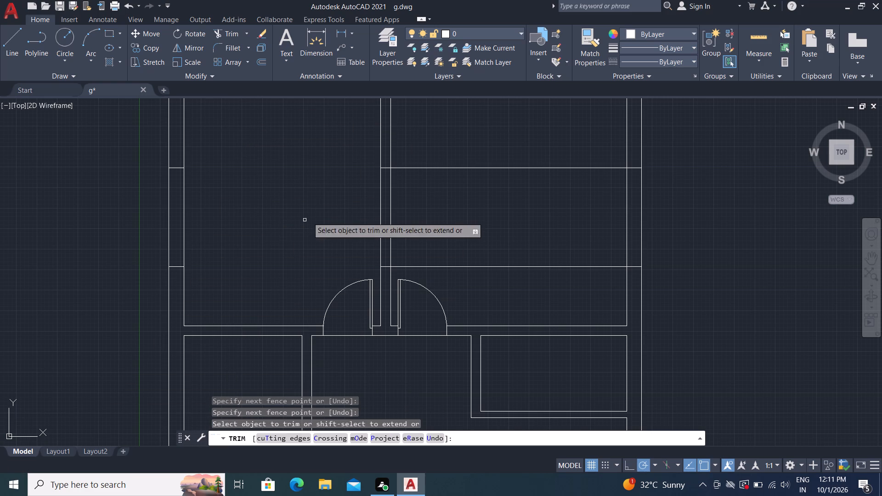
pyautogui.click(386, 169)
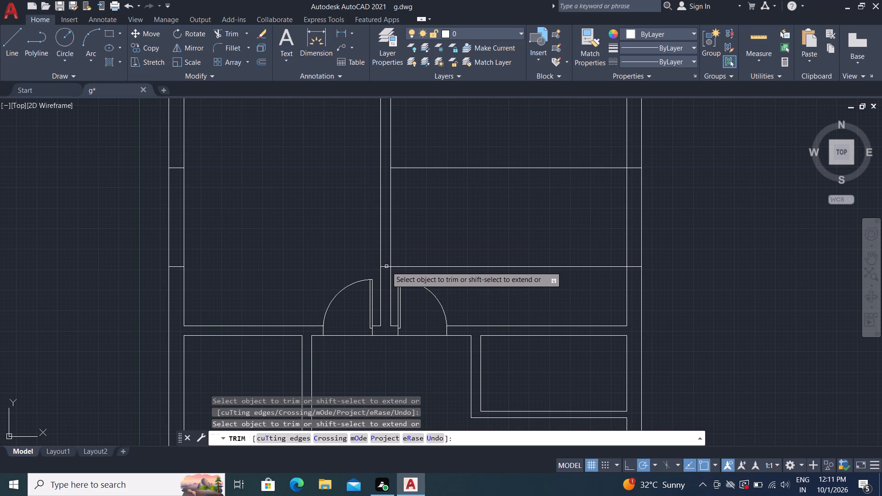
pyautogui.click(386, 266)
pyautogui.click(435, 148)
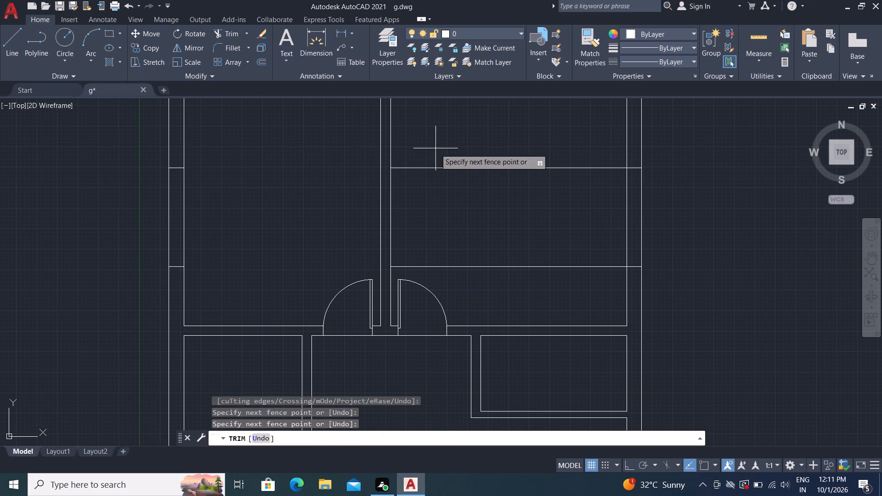
pyautogui.click(485, 293)
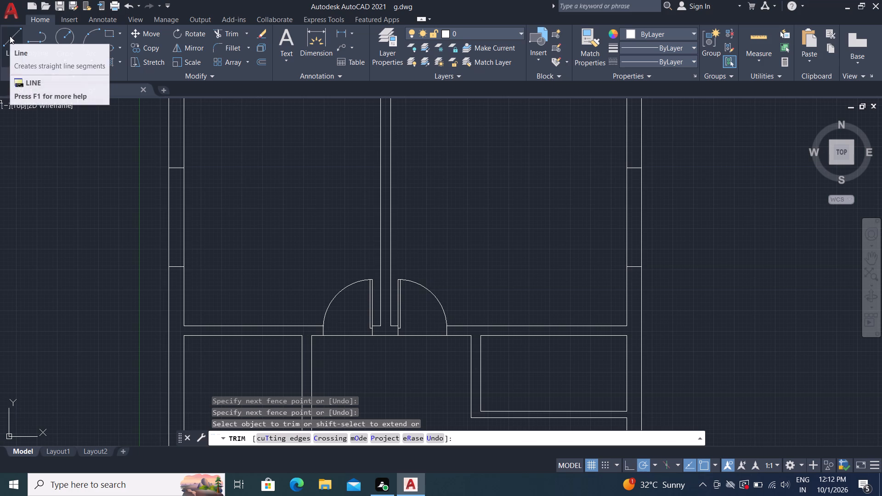
pyautogui.rightClick(98, 211)
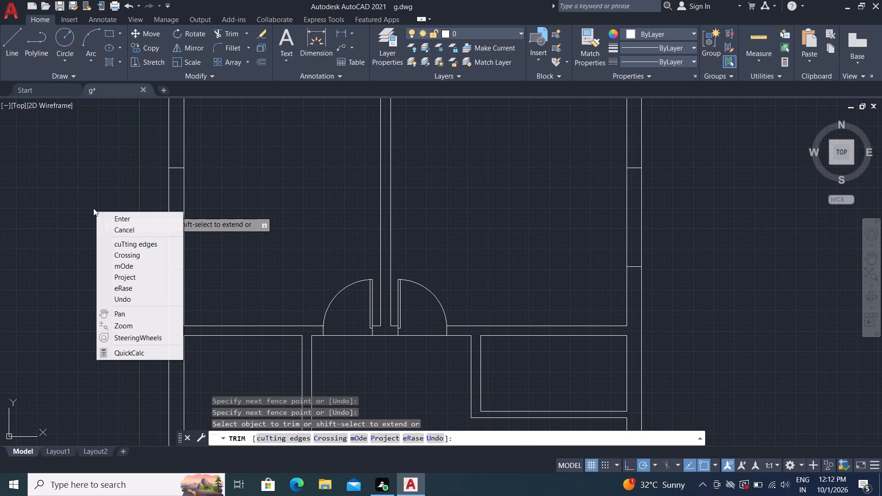
pyautogui.press('Escape')
pyautogui.press('Escape')
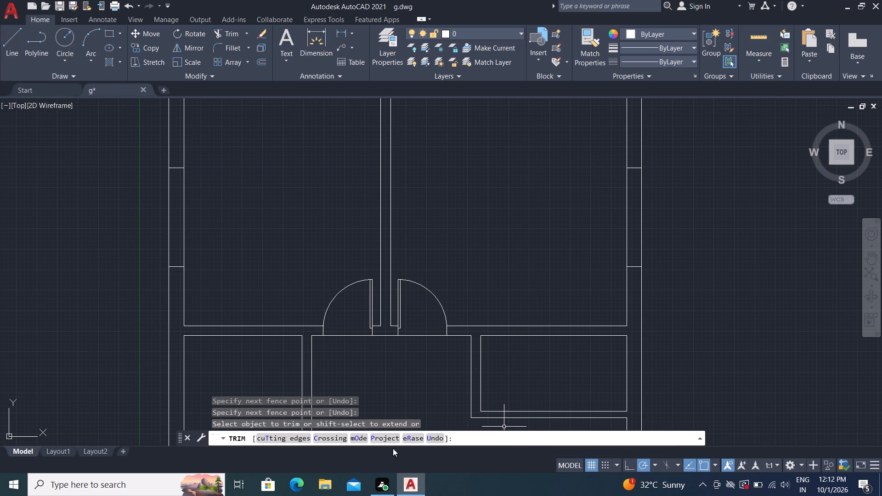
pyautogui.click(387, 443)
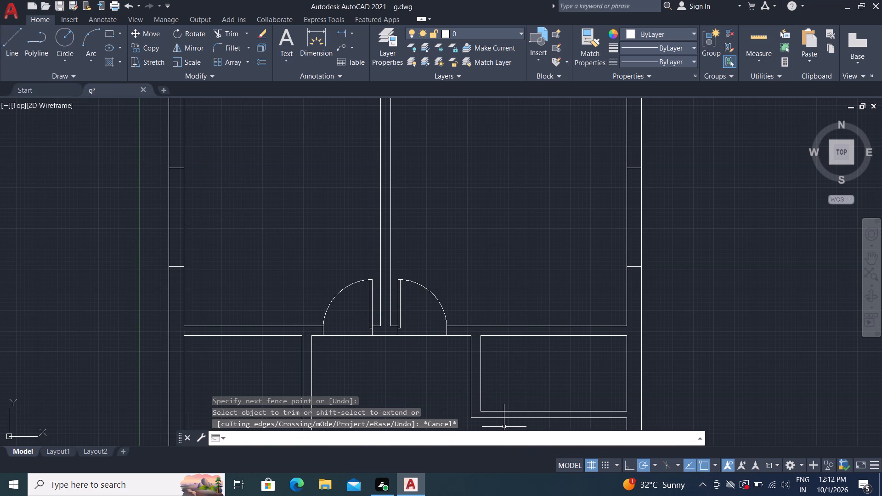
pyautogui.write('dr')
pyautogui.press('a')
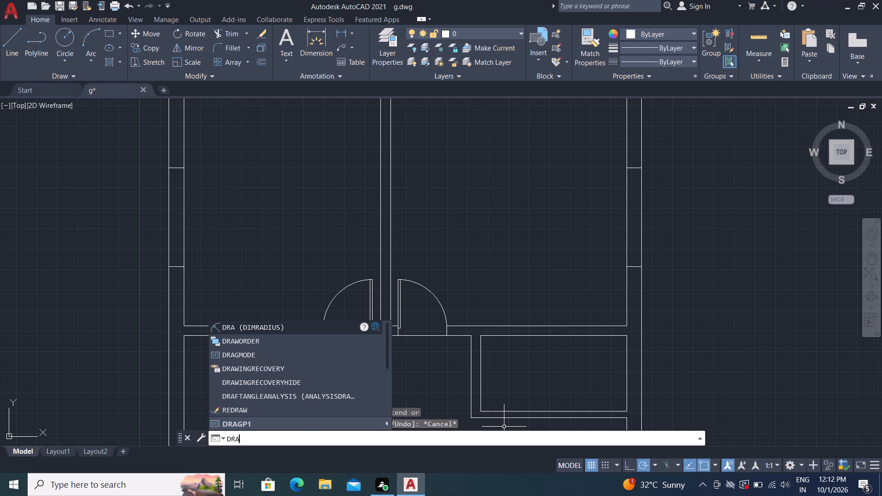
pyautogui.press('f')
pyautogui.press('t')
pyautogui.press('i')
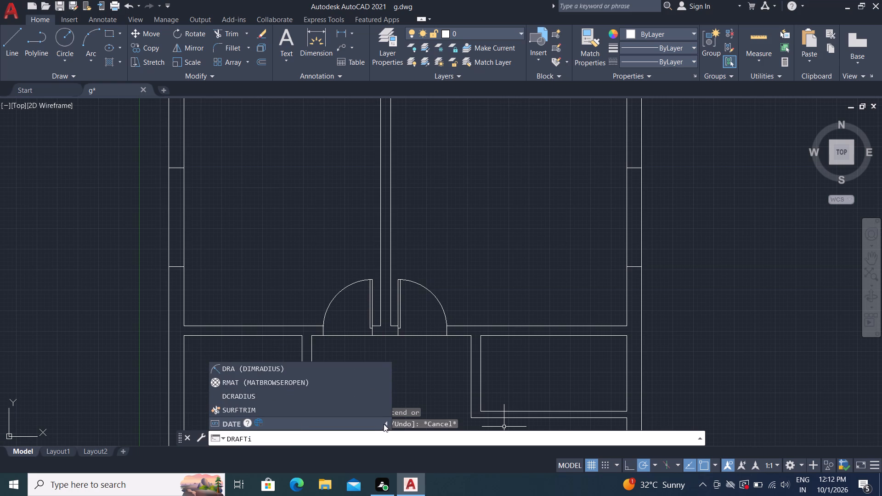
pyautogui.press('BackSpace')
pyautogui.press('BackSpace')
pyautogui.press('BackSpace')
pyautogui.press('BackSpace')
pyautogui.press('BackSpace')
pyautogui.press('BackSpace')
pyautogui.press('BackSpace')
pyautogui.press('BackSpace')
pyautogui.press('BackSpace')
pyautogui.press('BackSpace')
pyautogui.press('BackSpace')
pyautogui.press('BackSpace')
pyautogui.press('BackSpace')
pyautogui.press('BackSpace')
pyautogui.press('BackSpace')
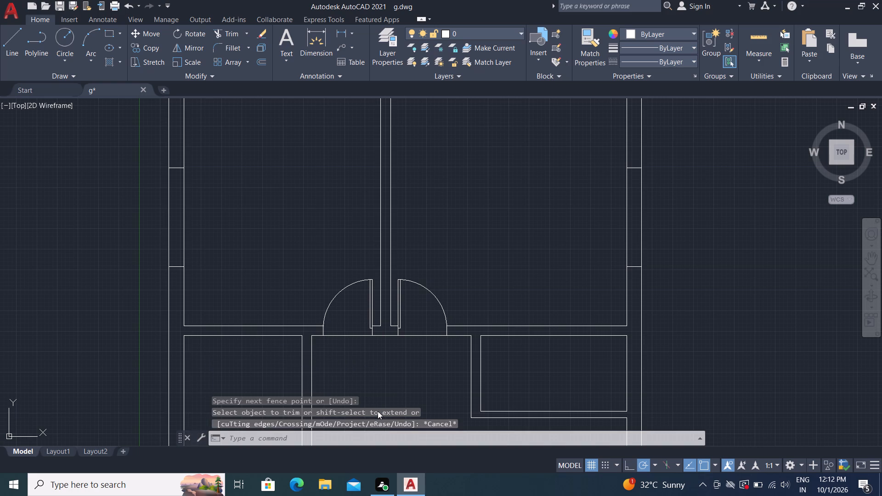
# Open the program options and look through the drafting, plotting, system, 3D modeling, files, display and open/save settings.
pyautogui.write('op')
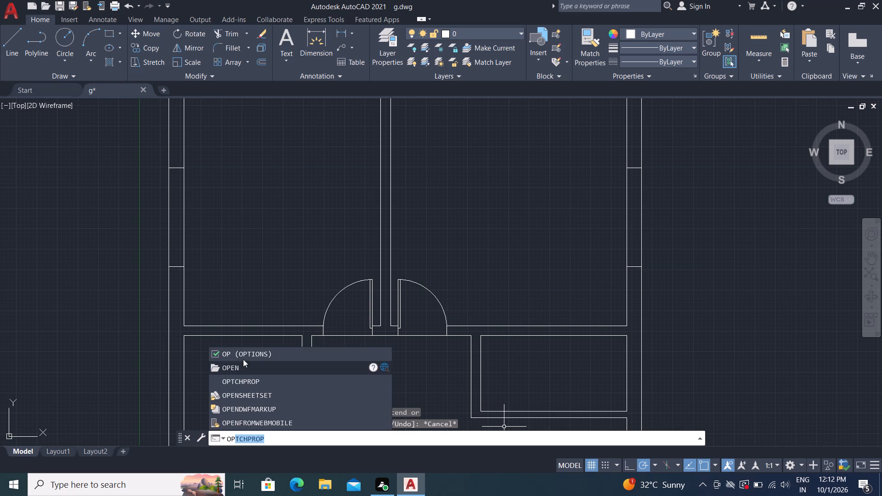
pyautogui.click(243, 353)
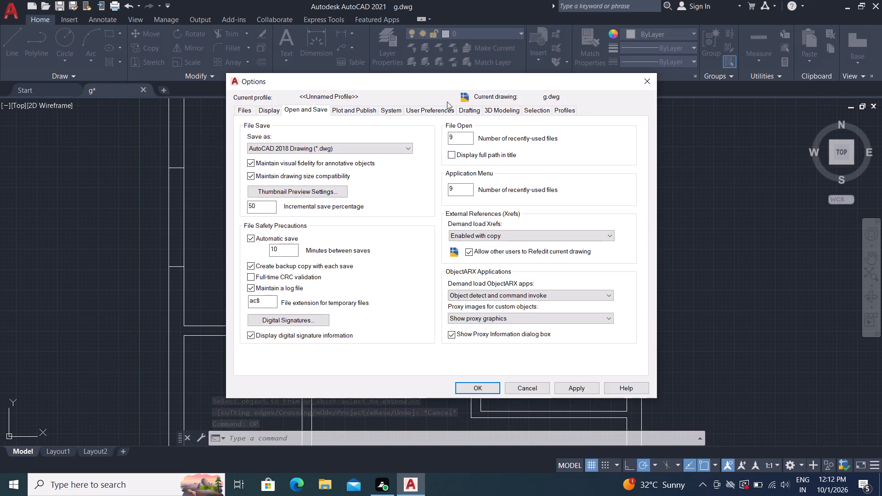
pyautogui.click(475, 110)
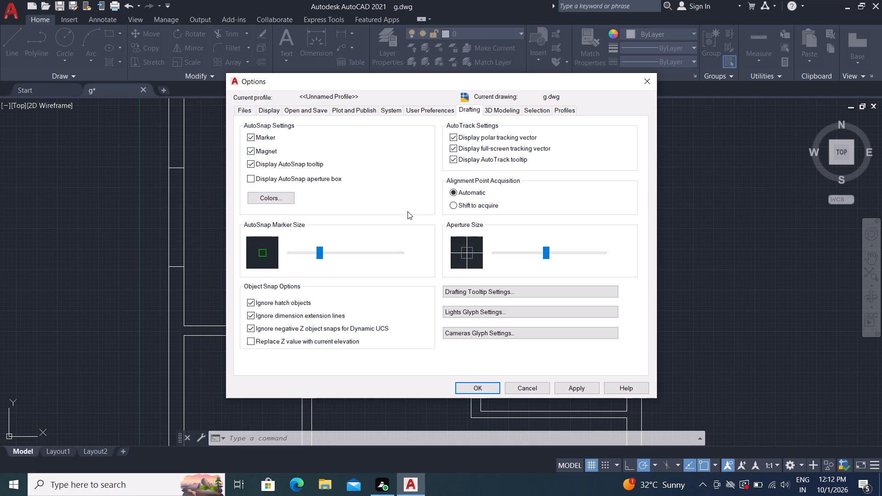
pyautogui.click(358, 110)
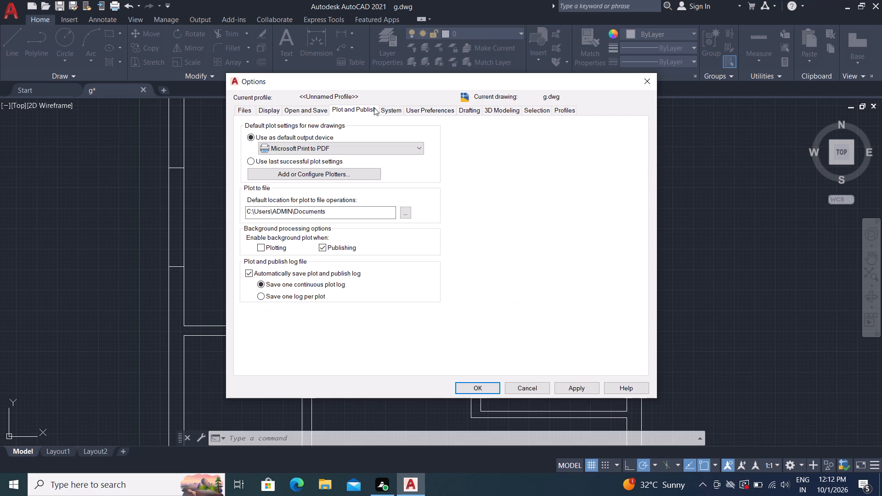
pyautogui.click(393, 108)
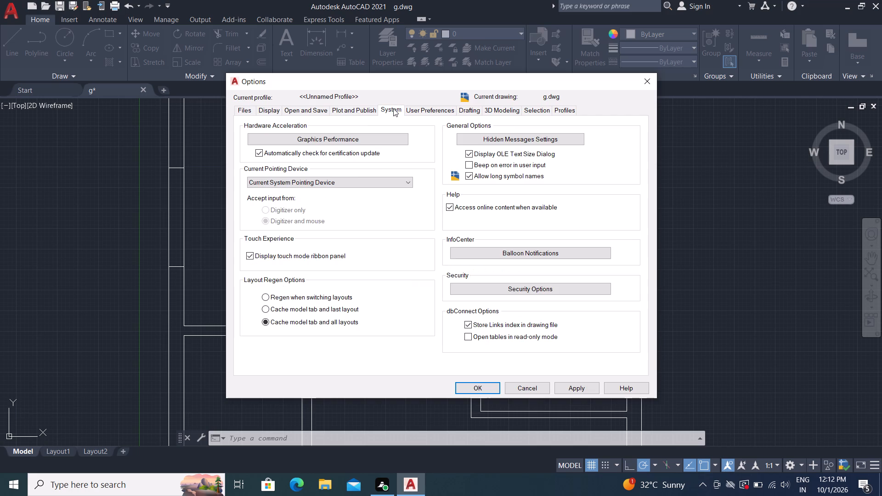
pyautogui.click(503, 109)
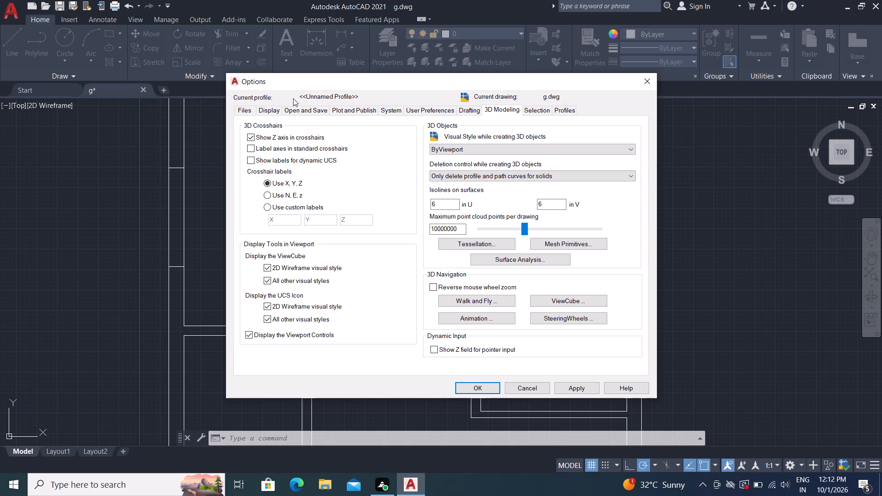
pyautogui.click(246, 112)
pyautogui.click(271, 110)
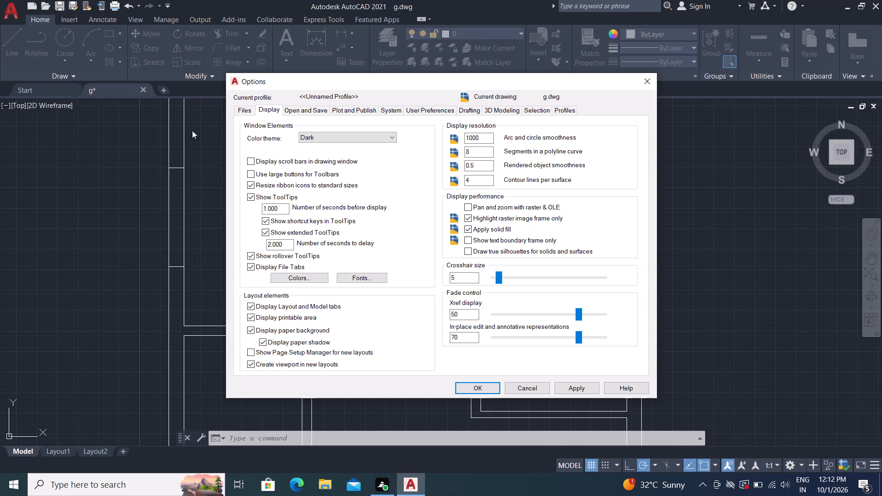
pyautogui.click(302, 109)
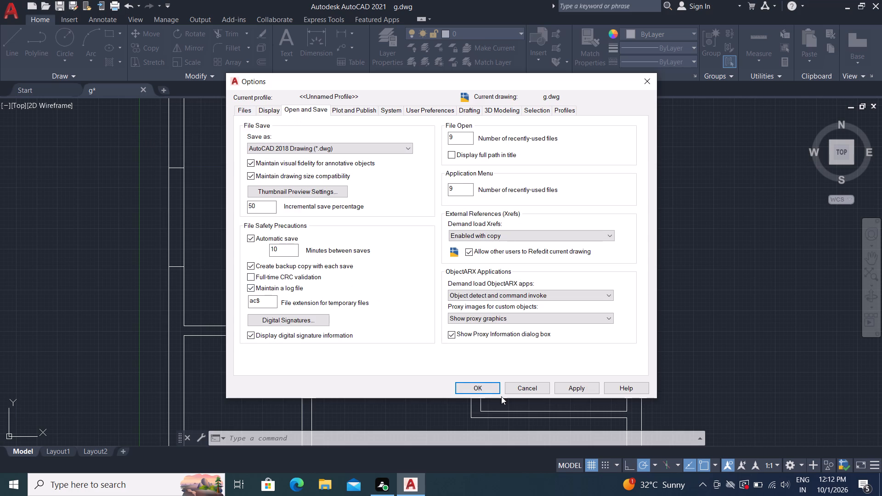
pyautogui.click(481, 386)
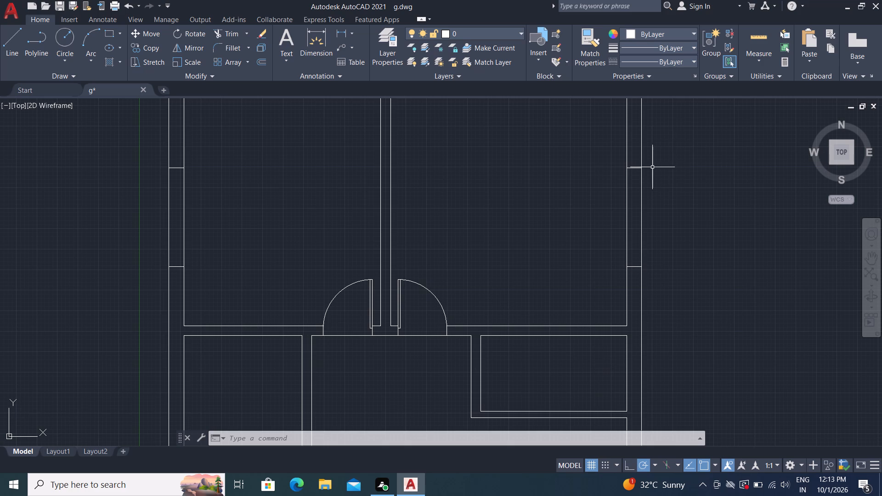
pyautogui.press('Escape')
# Draw a 9" line straight across the right outer wall, a short way below the small right-hand room's top inner corner.
pyautogui.scroll(-3, 509, 201)
pyautogui.scroll(2, 481, 278)
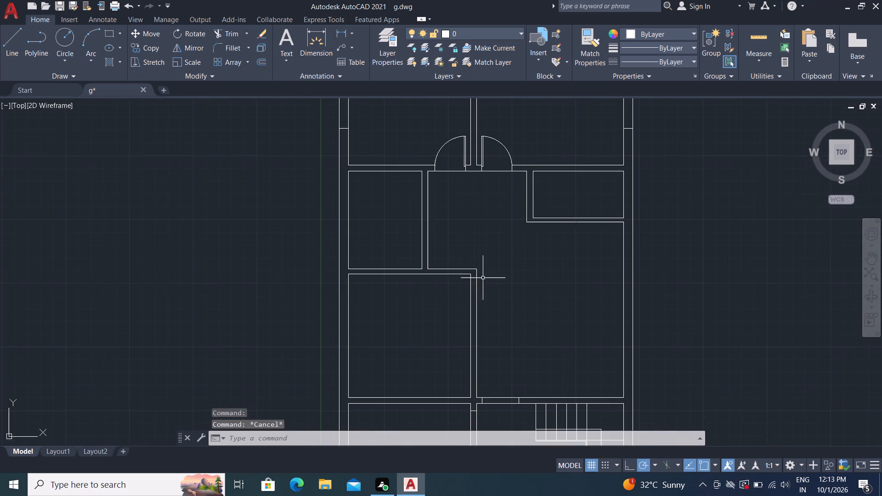
pyautogui.moveTo(483, 278); pyautogui.dragTo(482, 266, button='middle')
pyautogui.scroll(3, 627, 176)
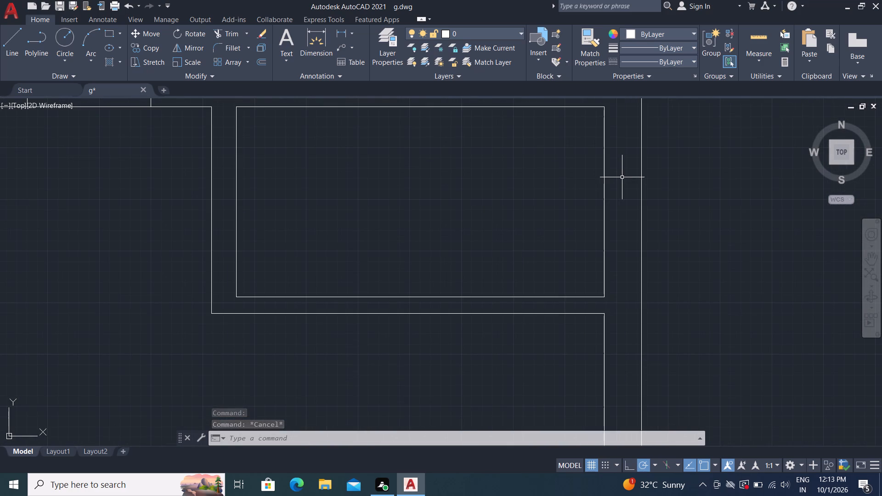
pyautogui.press('l')
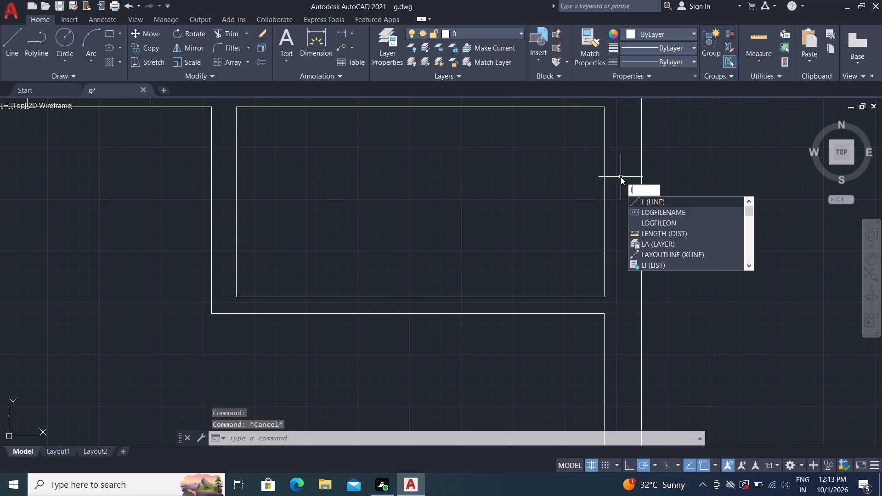
pyautogui.press('space')
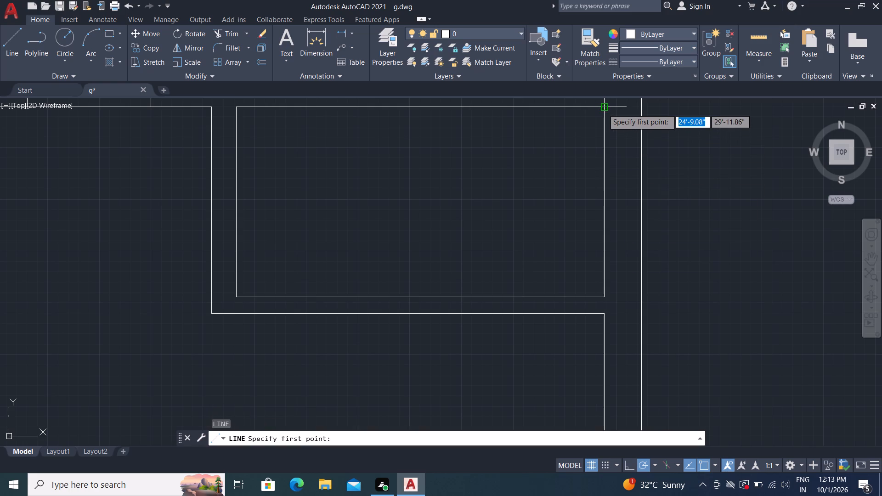
pyautogui.click(605, 147)
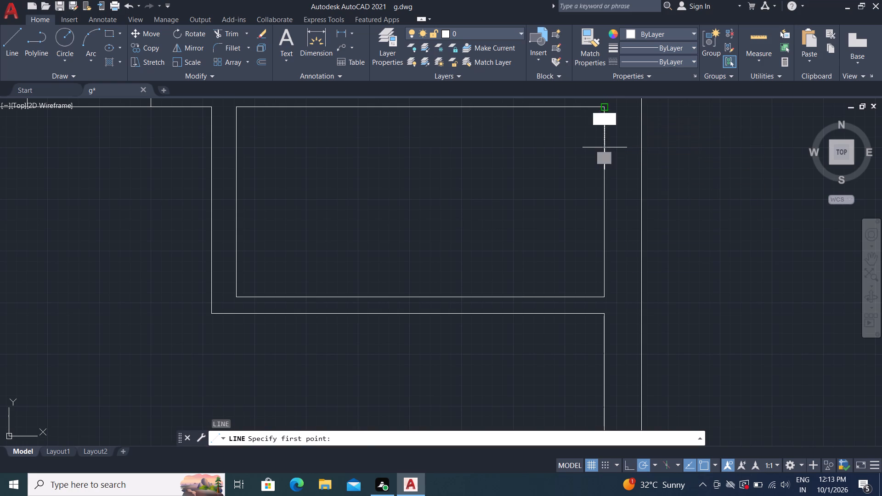
pyautogui.click(641, 147)
pyautogui.press('Escape')
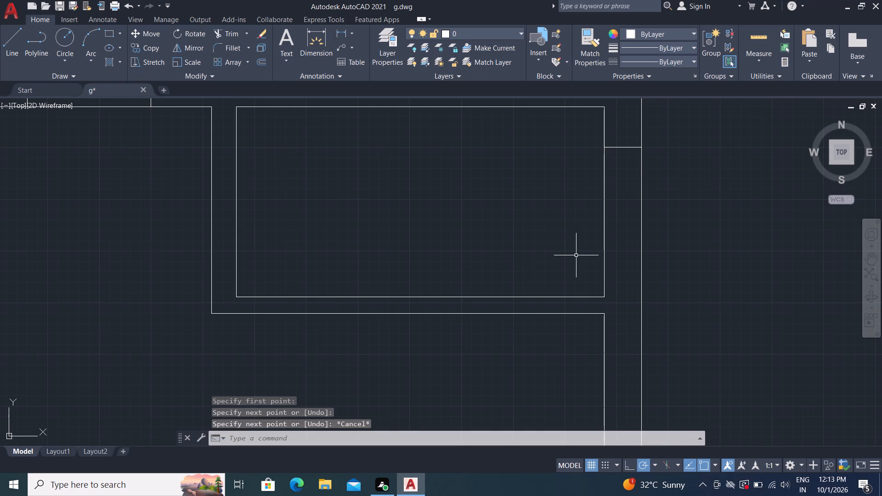
# Draw a second 9" line across the right outer wall of the small room, just over 2' below the first.
pyautogui.write('l')
pyautogui.press('space')
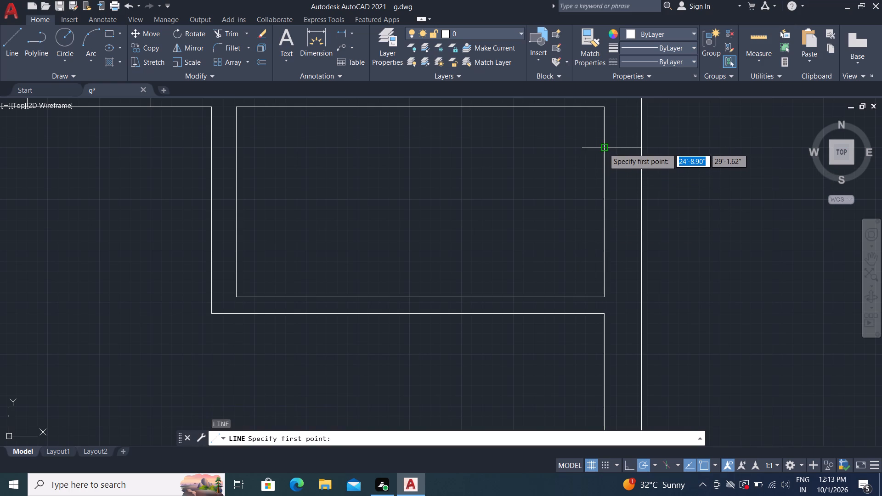
pyautogui.click(605, 258)
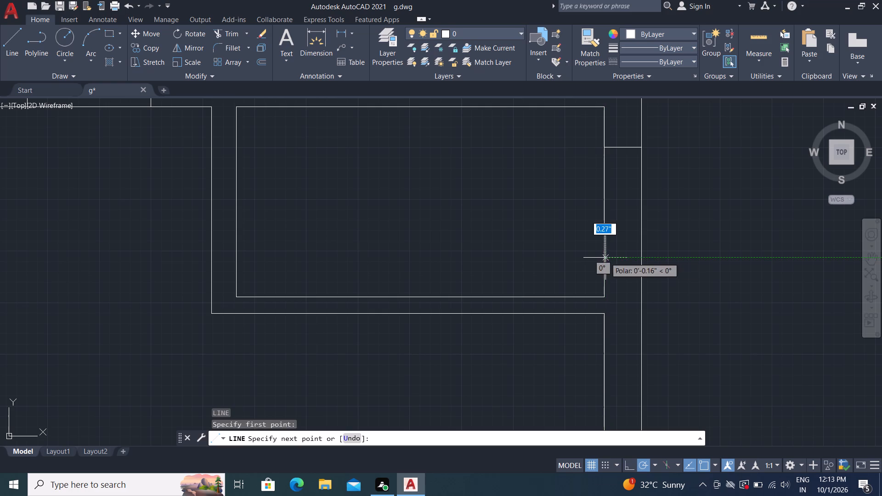
pyautogui.click(640, 259)
pyautogui.press('Escape')
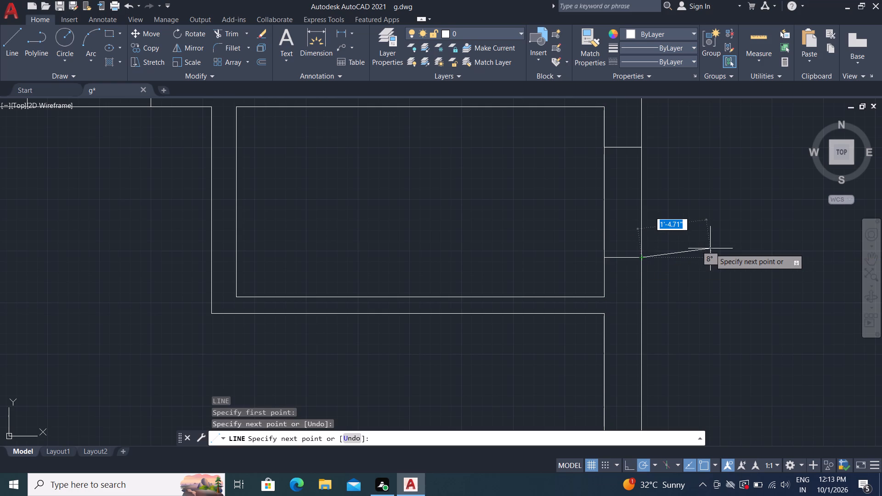
pyautogui.press('Escape')
pyautogui.press('Escape')
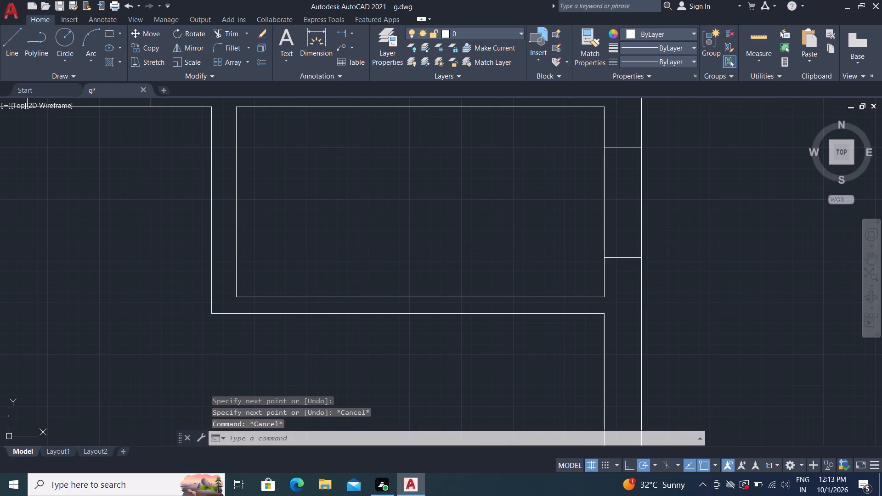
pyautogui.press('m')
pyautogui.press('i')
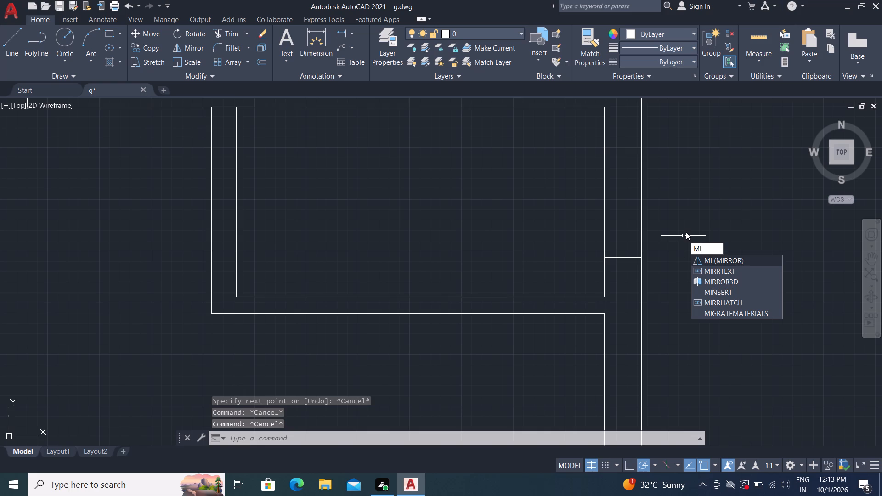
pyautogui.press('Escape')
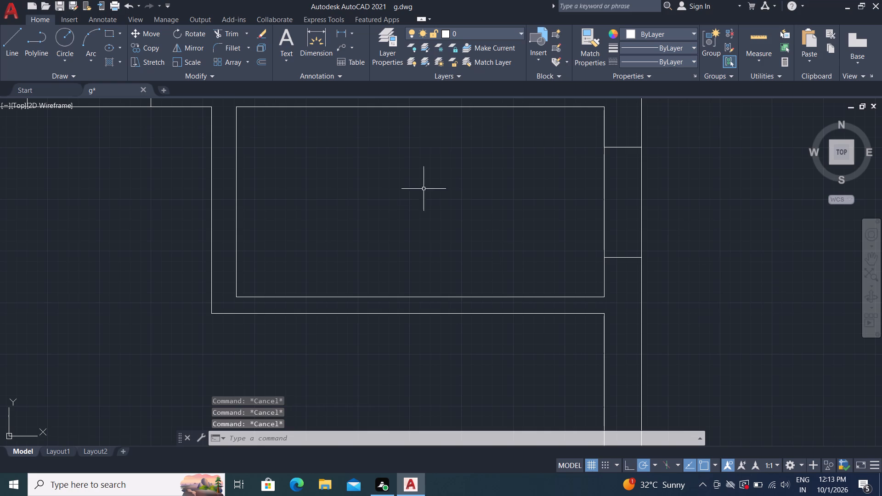
# Copy the upper right-hand room's door by its hinge-side bottom corner to the left end of the staircase room's opening in the bottom outer wall.
pyautogui.scroll(-2, 455, 191)
pyautogui.scroll(-2, 457, 228)
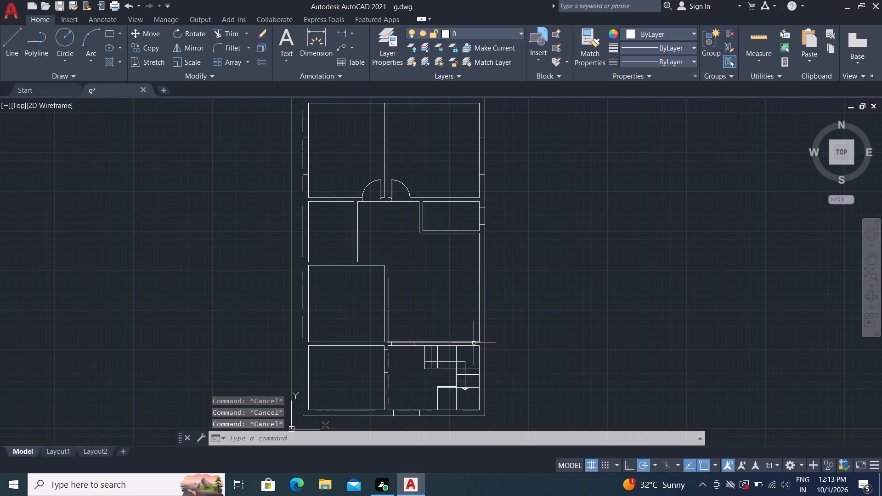
pyautogui.moveTo(470, 305); pyautogui.dragTo(470, 305, button='middle')
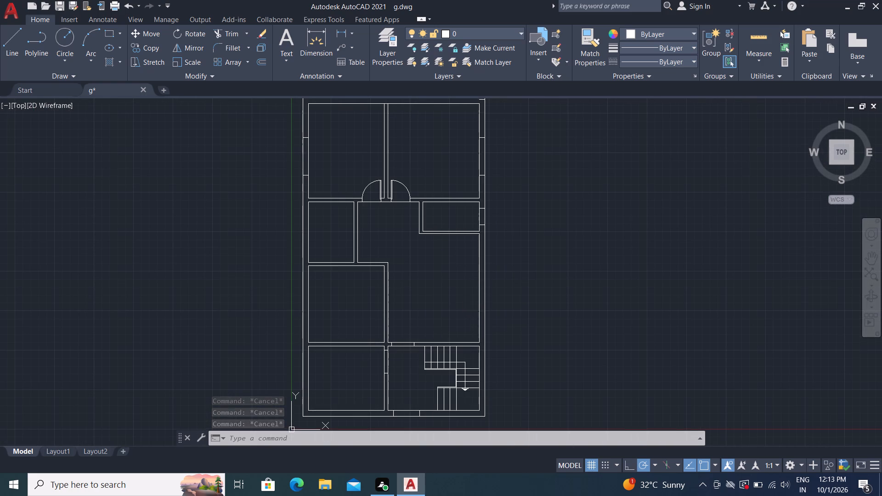
pyautogui.moveTo(470, 305); pyautogui.dragTo(582, 275, button='middle')
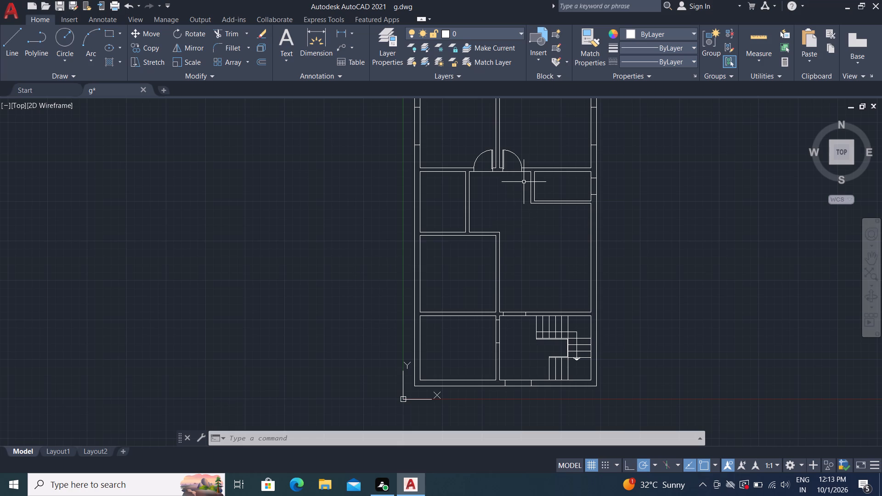
pyautogui.write('co')
pyautogui.press('space')
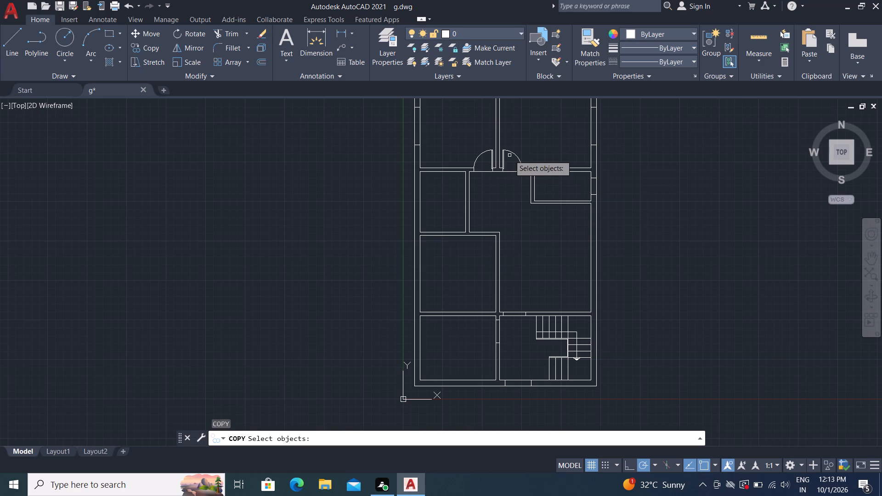
pyautogui.click(518, 157)
pyautogui.scroll(1, 518, 157)
pyautogui.rightClick(518, 157)
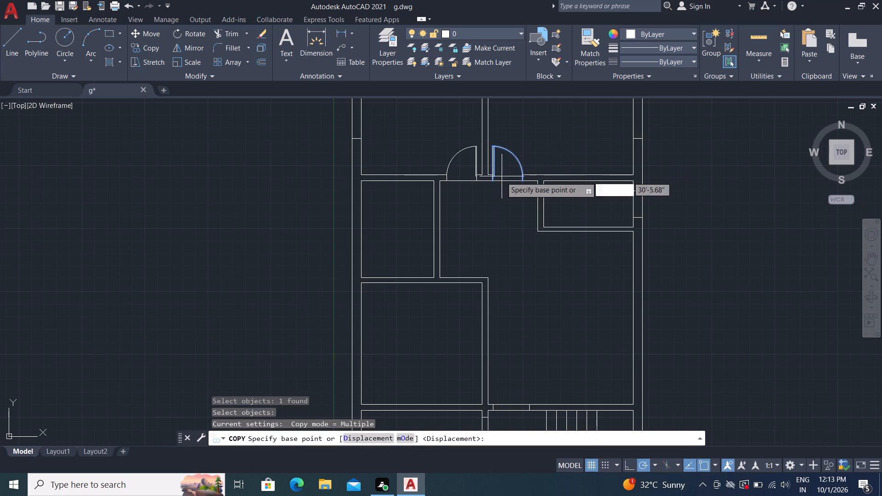
pyautogui.scroll(3, 489, 184)
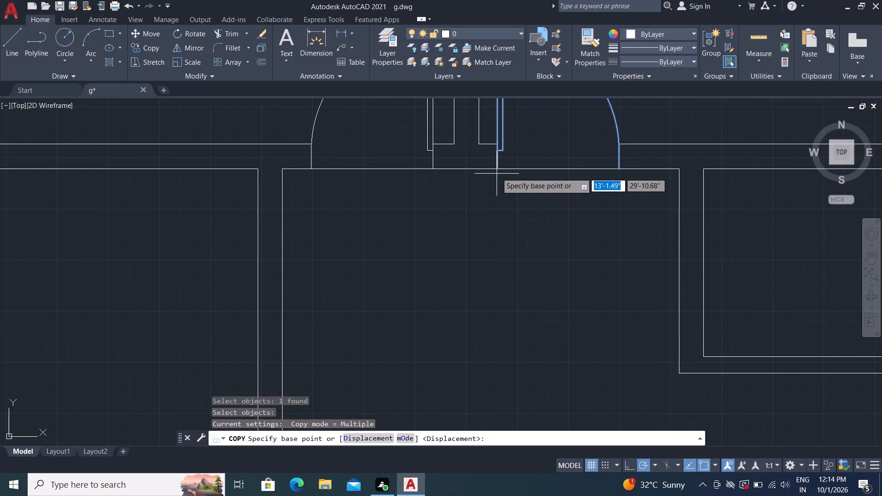
pyautogui.click(497, 170)
pyautogui.scroll(-5, 475, 270)
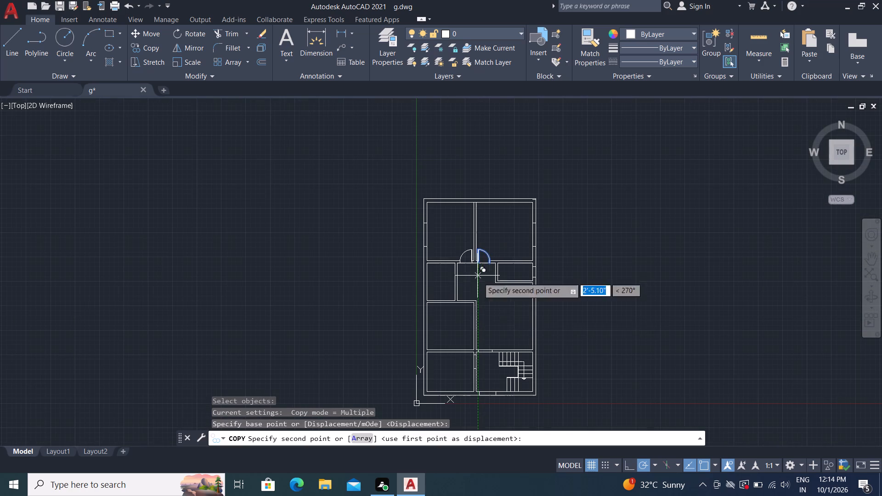
pyautogui.moveTo(501, 317); pyautogui.dragTo(507, 198, button='middle')
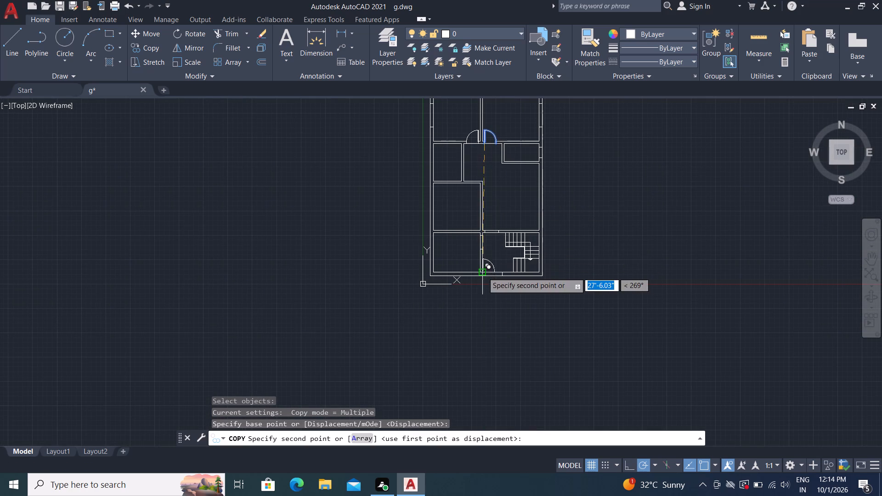
pyautogui.scroll(6, 483, 272)
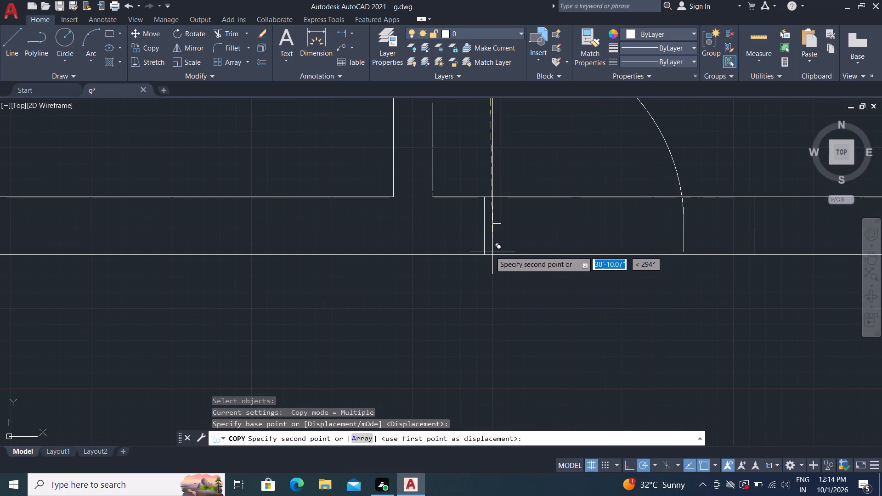
pyautogui.click(484, 255)
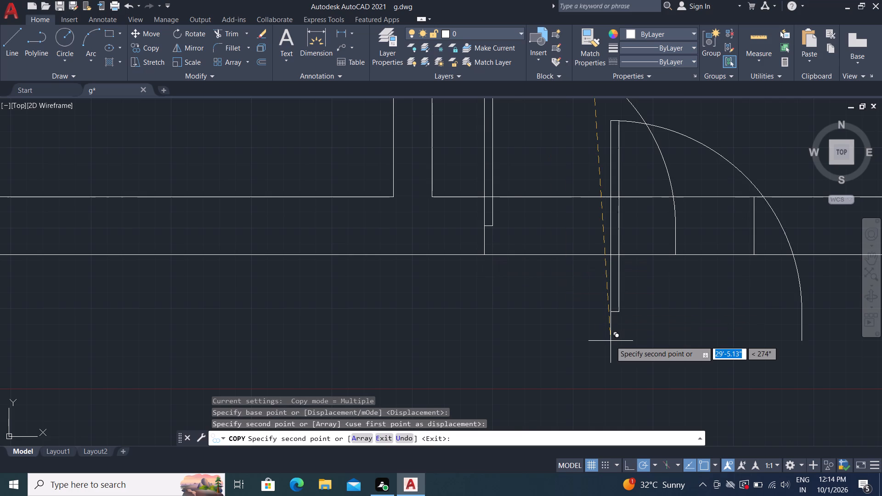
pyautogui.press('Escape')
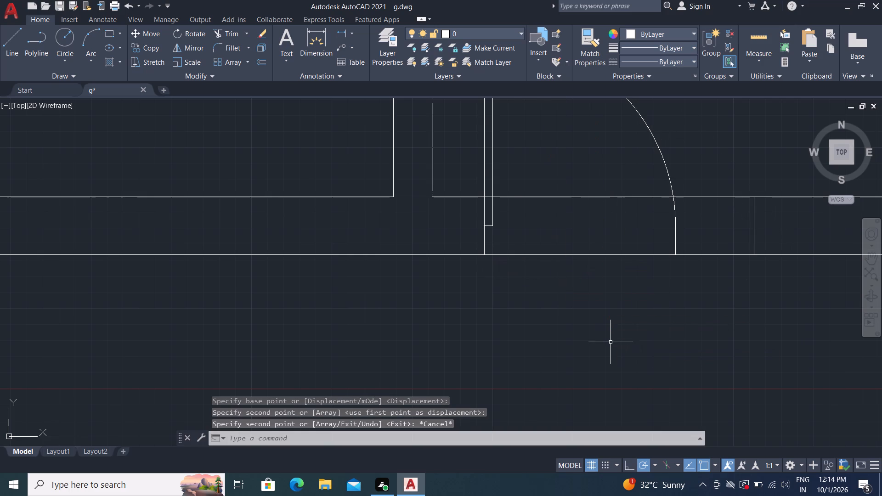
# Scale the copied entrance door by about 1.4 from its hinge-side bottom corner so it spans the opening in the bottom outer wall.
pyautogui.write('sc')
pyautogui.press('space')
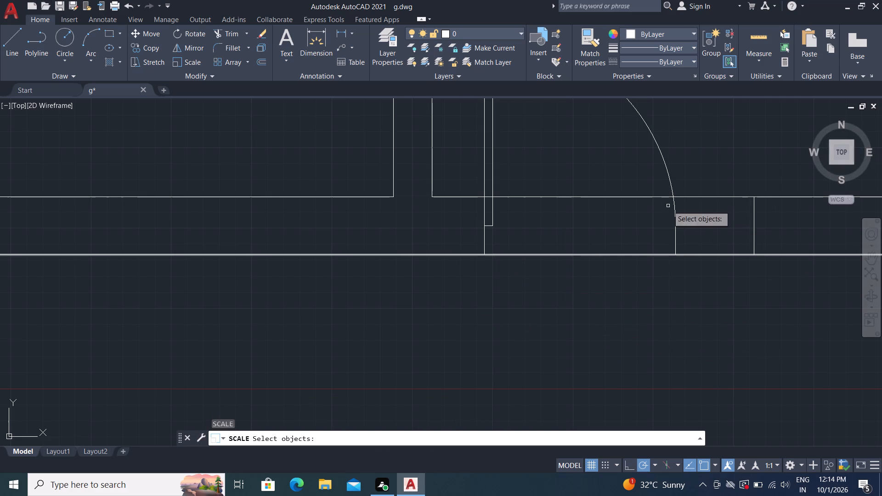
pyautogui.scroll(-1, 531, 171)
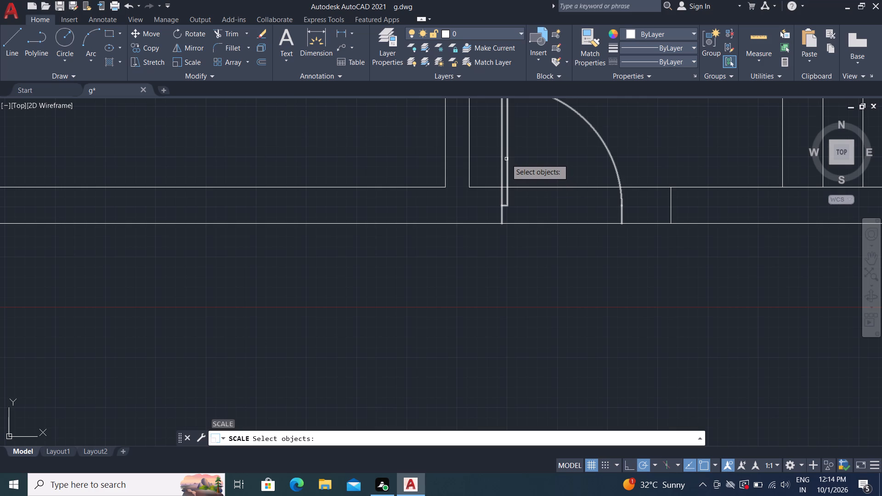
pyautogui.click(507, 159)
pyautogui.rightClick(507, 159)
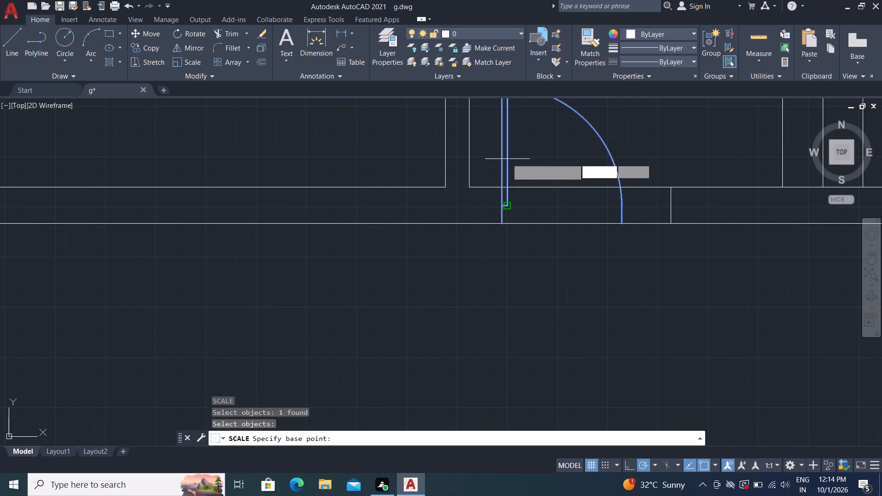
pyautogui.click(503, 224)
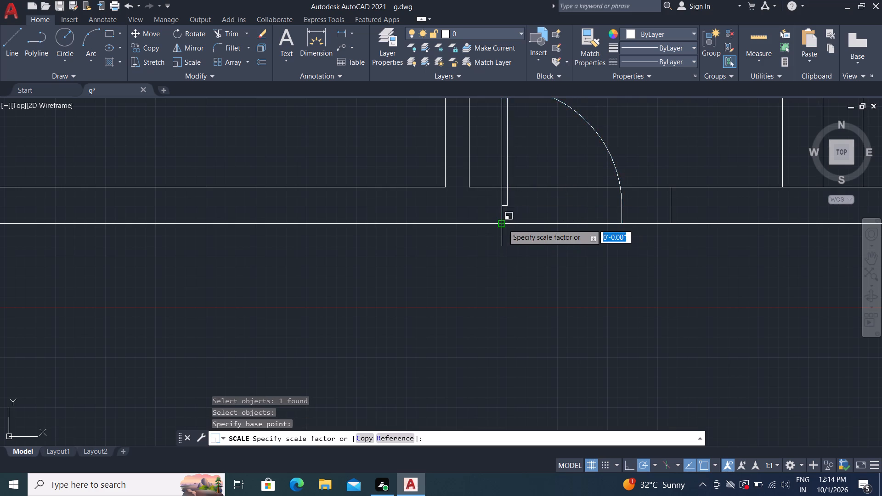
pyautogui.click(599, 214)
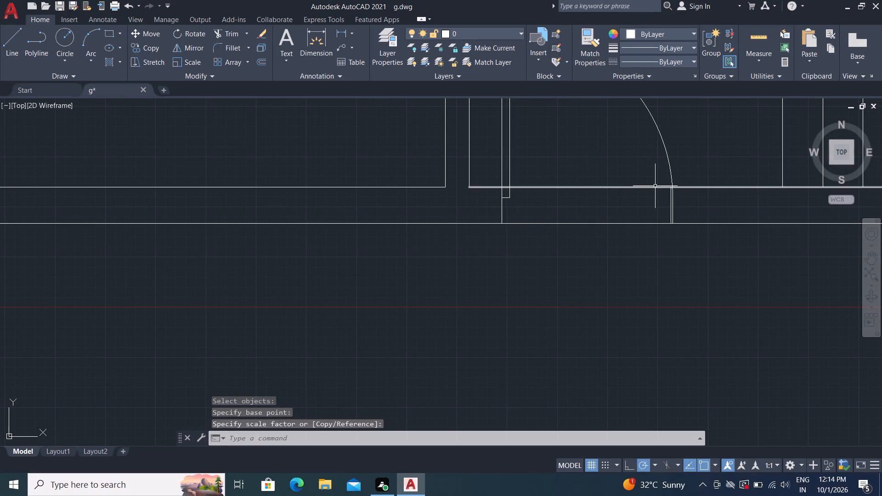
# Delete the short opening line across the bottom outer wall beside the entrance door's arc end.
pyautogui.scroll(3, 684, 189)
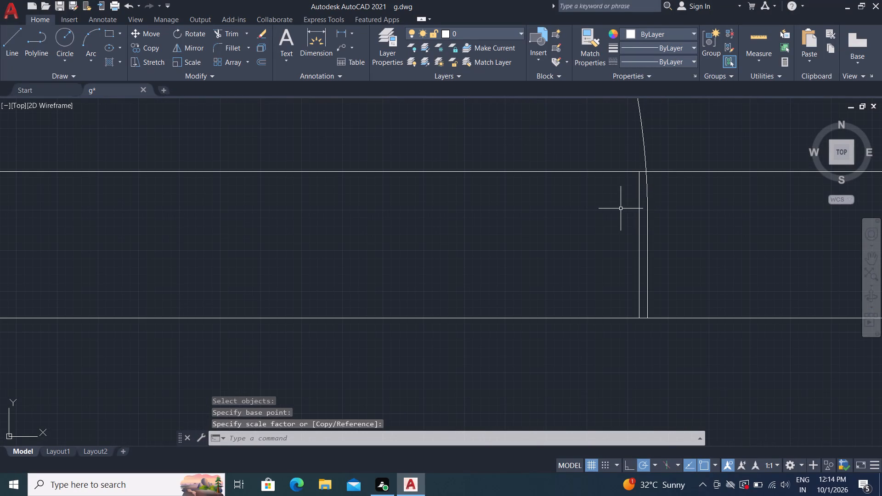
pyautogui.scroll(1, 626, 203)
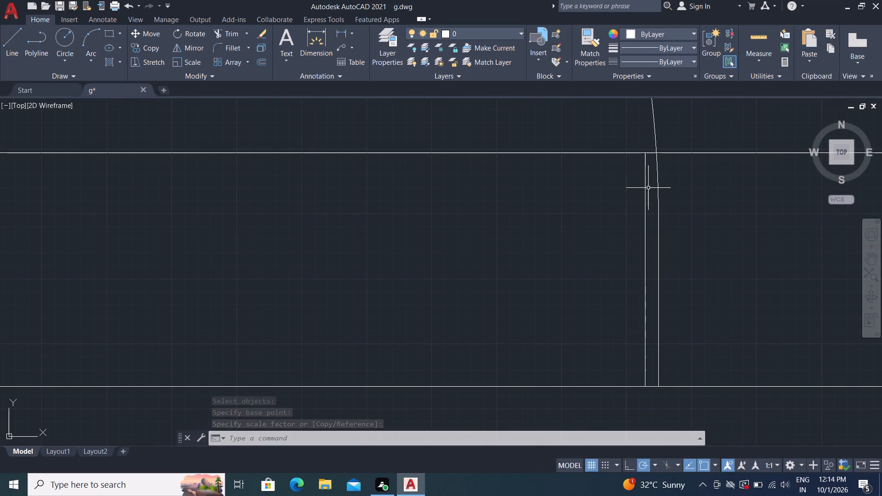
pyautogui.click(646, 184)
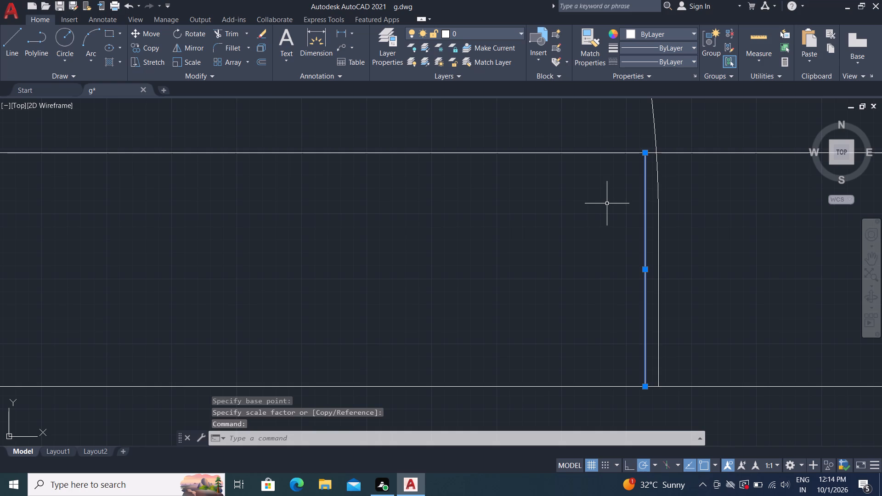
pyautogui.press('Delete')
# Trim the bottom outer wall's inner line across the entrance door opening and through the door leaf.
pyautogui.scroll(-5, 574, 214)
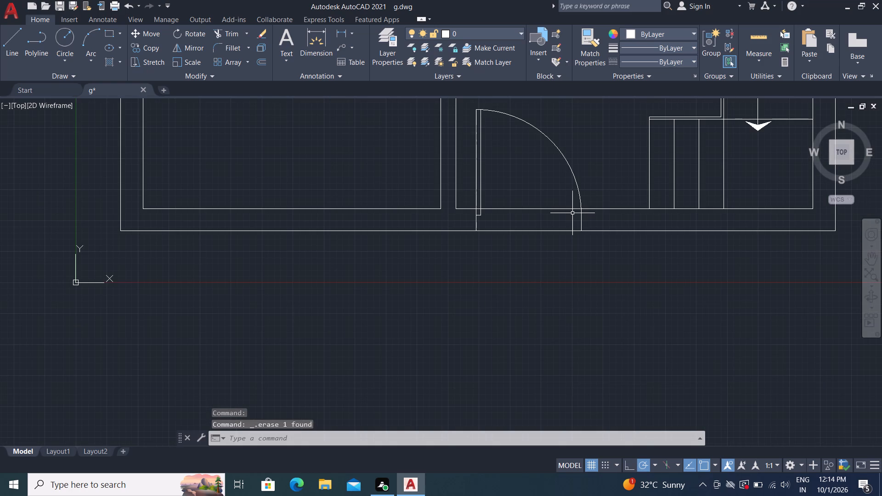
pyautogui.write('tr')
pyautogui.press('space')
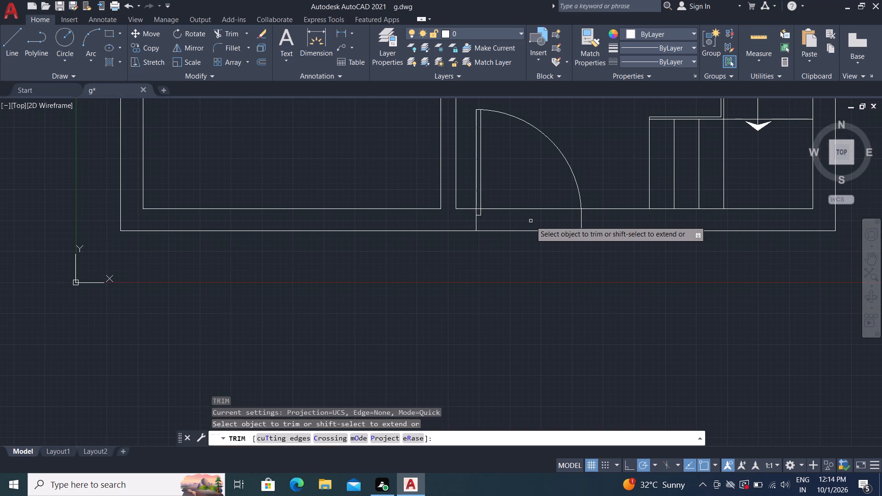
pyautogui.click(524, 206)
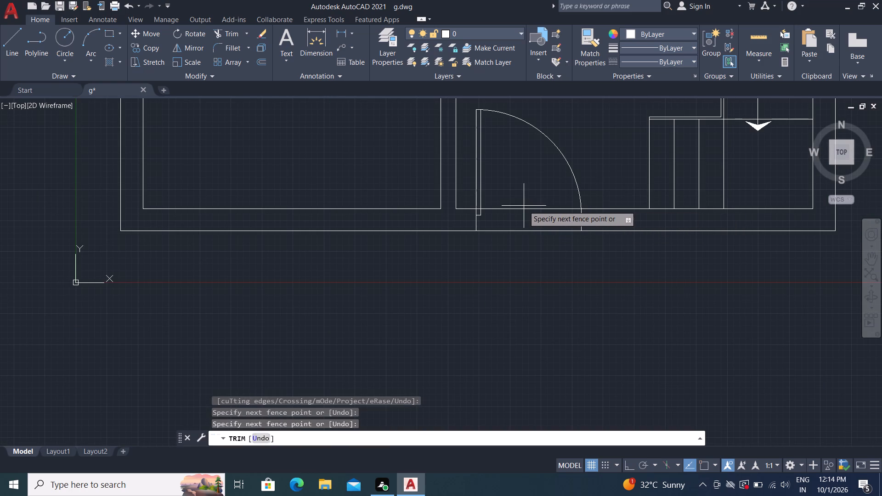
pyautogui.click(537, 214)
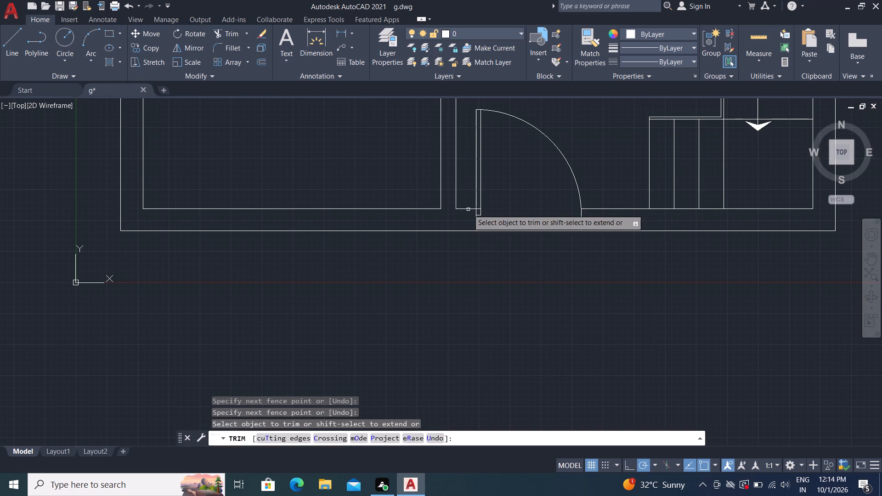
pyautogui.scroll(5, 476, 212)
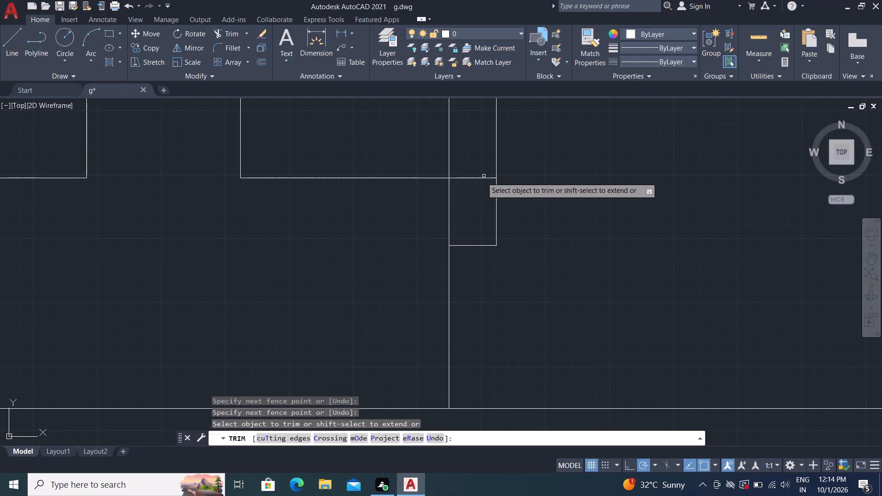
pyautogui.click(481, 180)
pyautogui.scroll(-3, 676, 203)
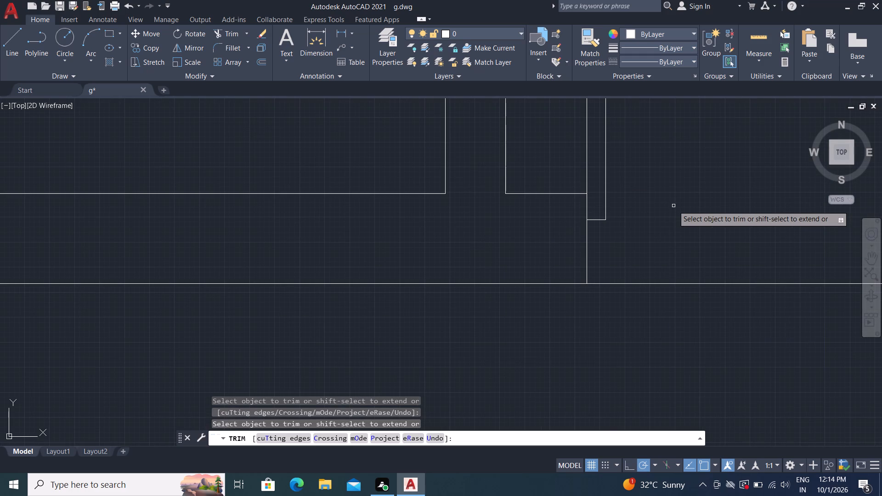
pyautogui.press('Escape')
# Copy the upper right-hand room's door by its hinge-side bottom corner to the left end of the opening in the wall above the staircase room.
pyautogui.scroll(-6, 673, 205)
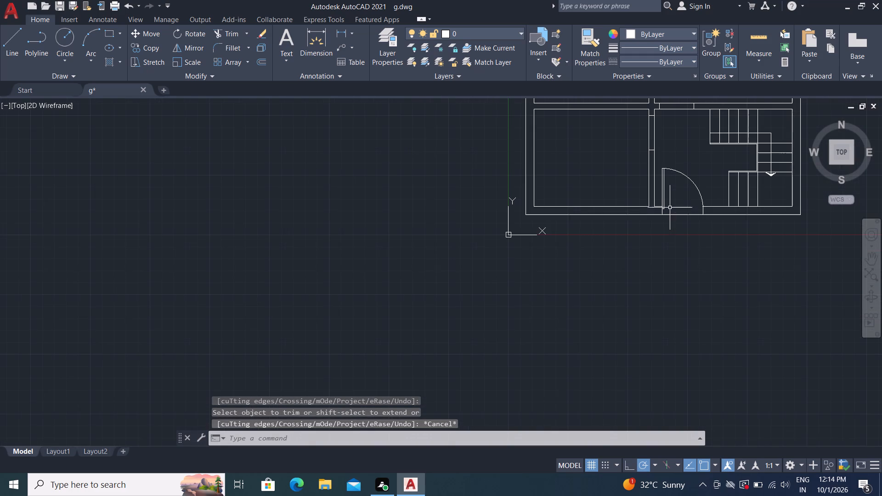
pyautogui.moveTo(673, 135); pyautogui.dragTo(654, 237, button='middle')
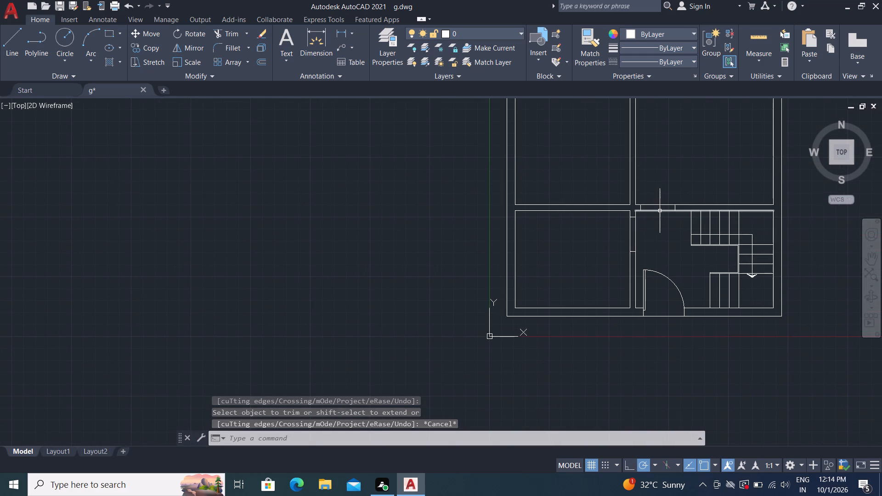
pyautogui.scroll(1, 660, 202)
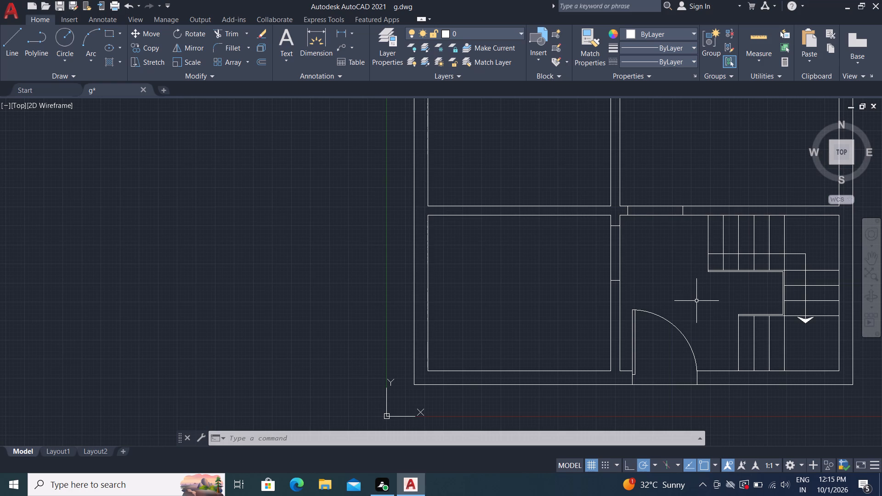
pyautogui.moveTo(676, 181); pyautogui.dragTo(649, 349, button='middle')
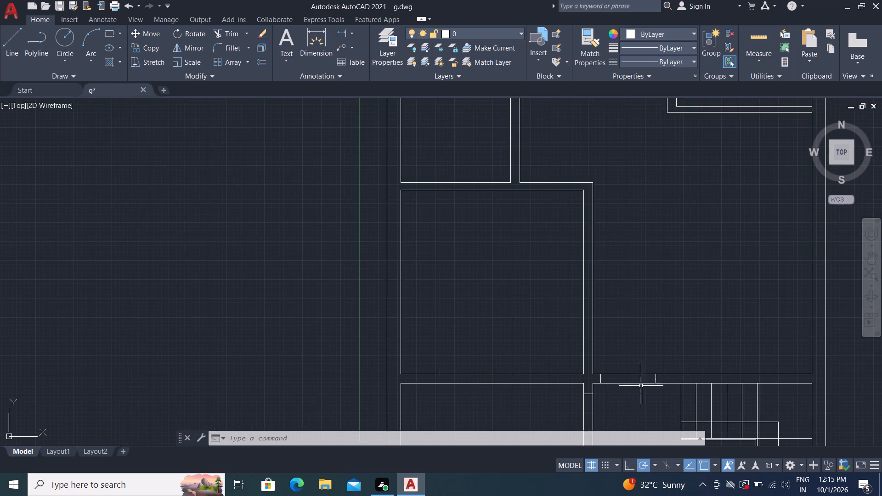
pyautogui.scroll(-2, 690, 215)
pyautogui.write('co')
pyautogui.press('space')
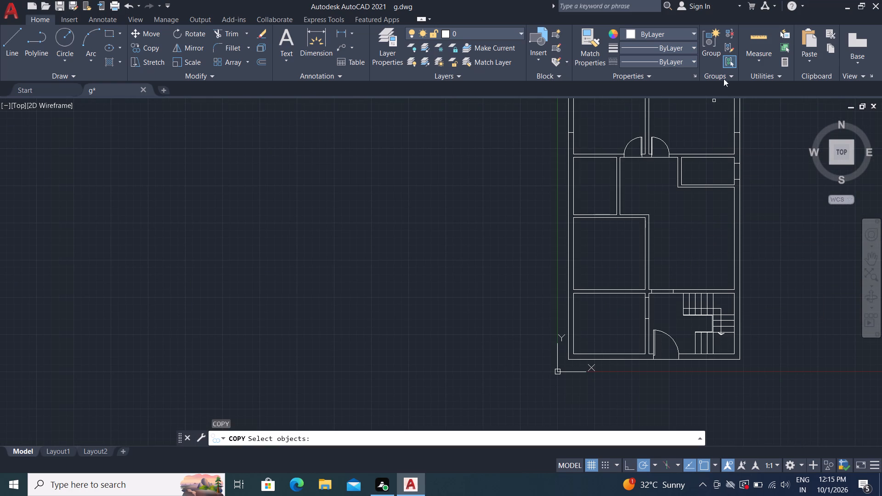
pyautogui.click(665, 145)
pyautogui.rightClick(664, 142)
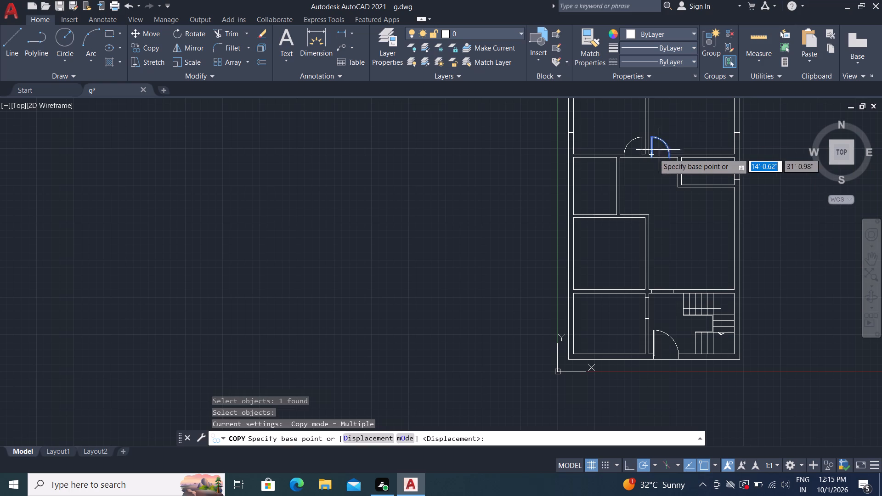
pyautogui.click(652, 158)
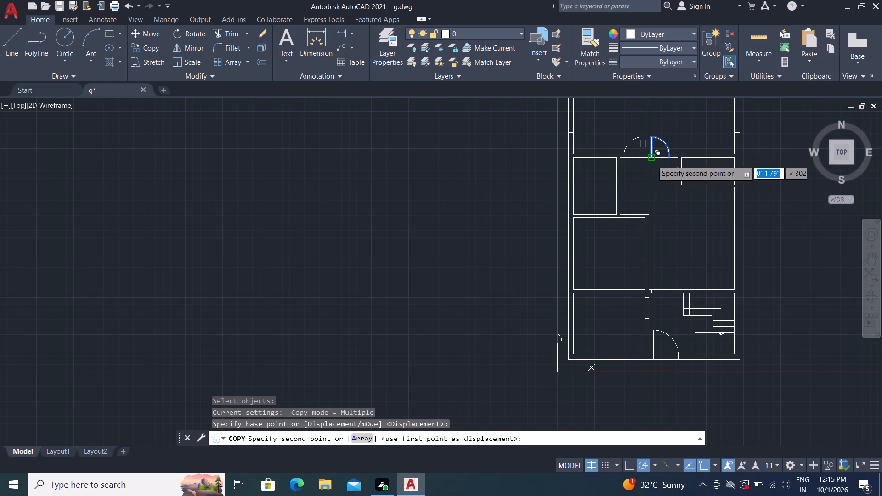
pyautogui.scroll(2, 656, 297)
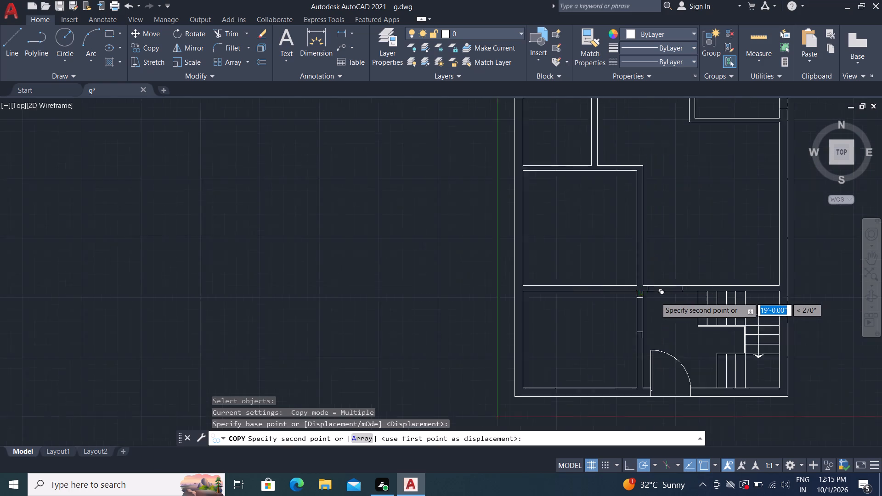
pyautogui.scroll(3, 656, 297)
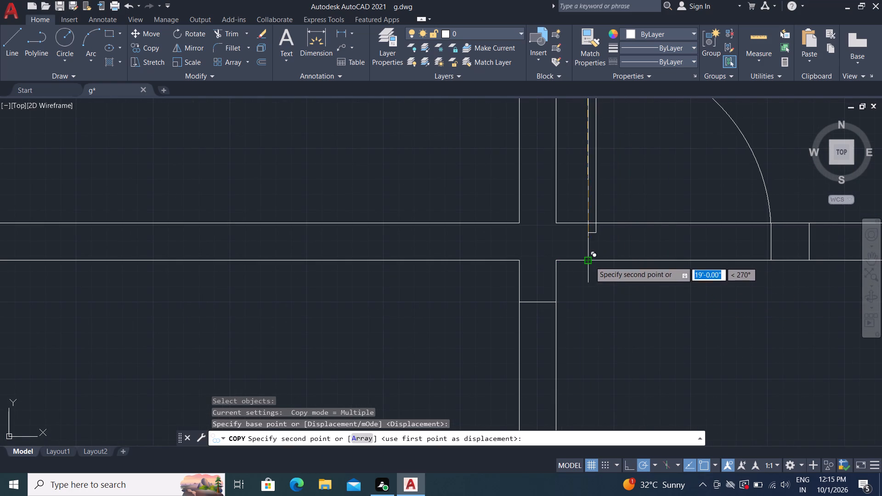
pyautogui.click(588, 261)
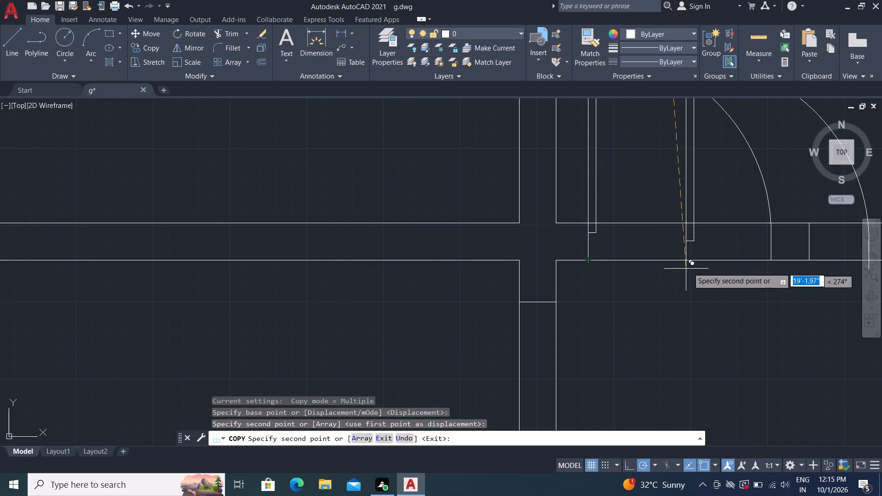
pyautogui.press('Escape')
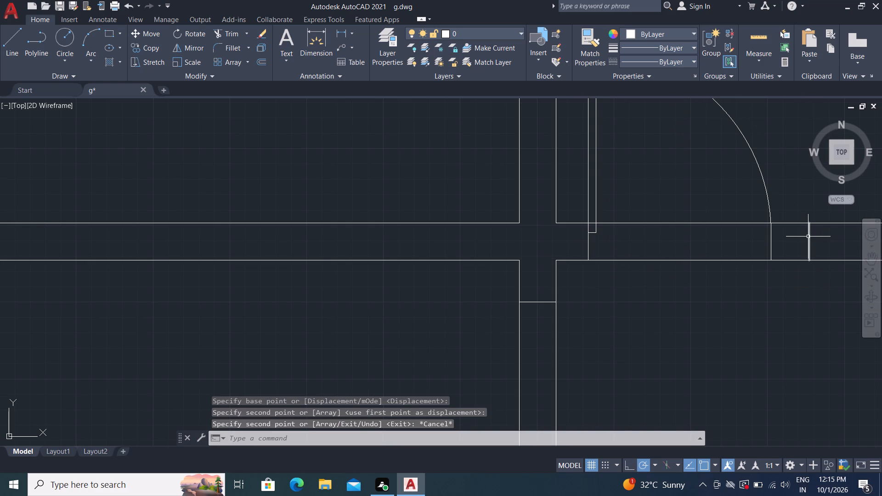
# Delete the short opening line across the wall above the staircase room, beside the copied door's arc end.
pyautogui.click(808, 237)
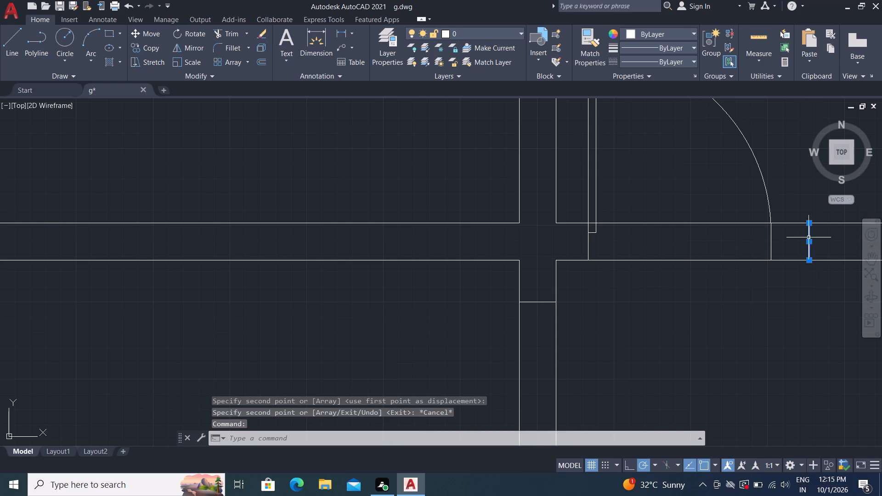
pyautogui.hscroll(-20, 881, 252)
pyautogui.hscroll(-20, 881, 252)
pyautogui.hscroll(-20, 881, 252)
pyautogui.press('Delete')
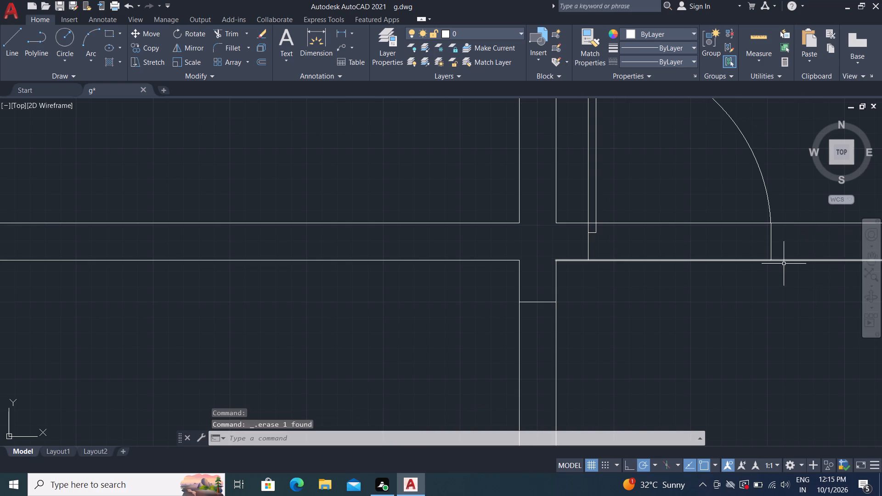
# Trim the upper line of the wall above the staircase room across the door opening and through the door leaf.
pyautogui.write('tr')
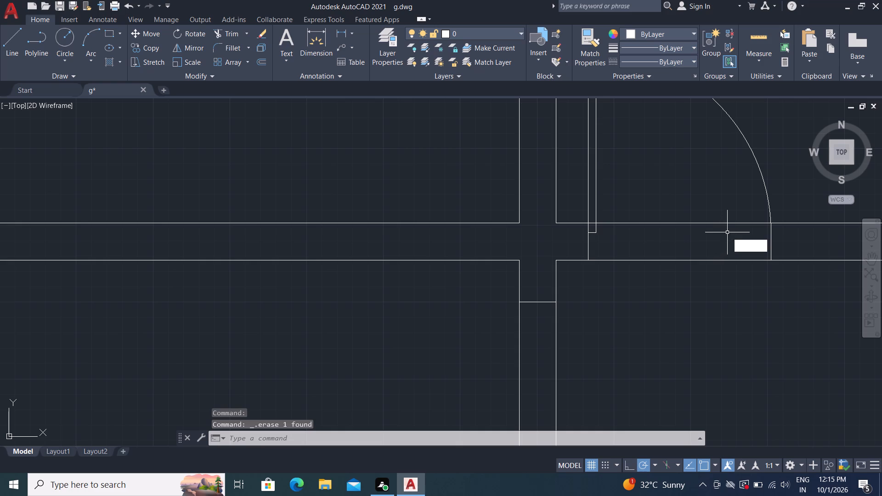
pyautogui.press('space')
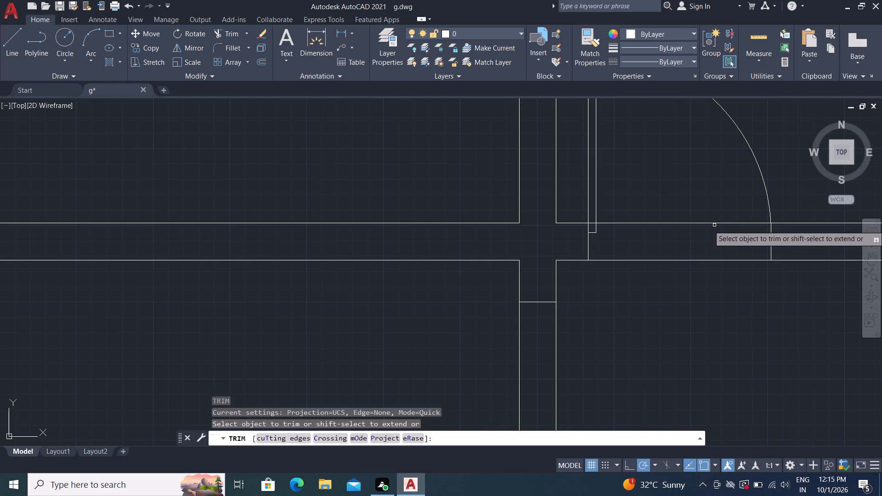
pyautogui.click(715, 226)
pyautogui.click(709, 218)
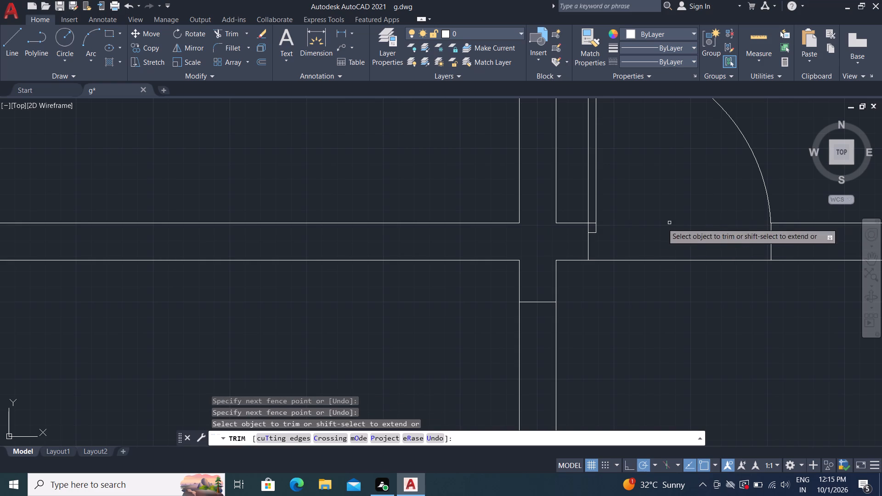
pyautogui.scroll(3, 581, 221)
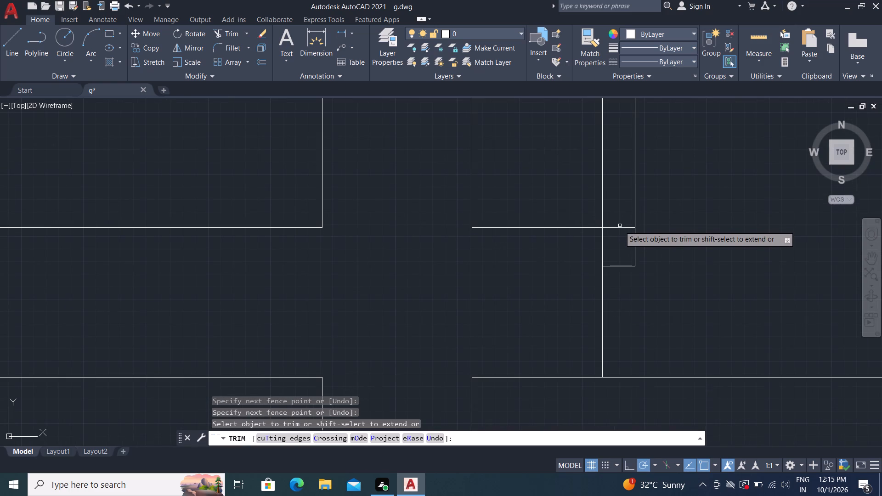
pyautogui.click(620, 229)
pyautogui.press('Escape')
# Copy the door above the staircase room to the empty area outside the plan, about 20' to its left.
pyautogui.scroll(-2, 661, 224)
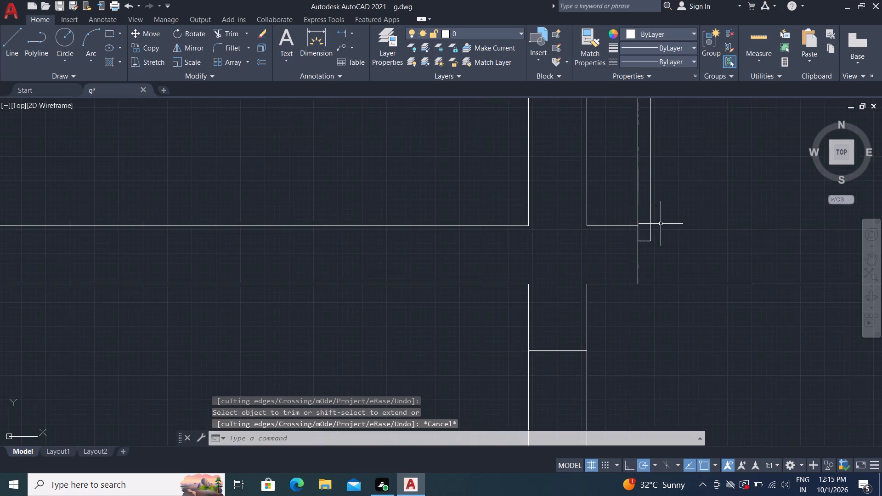
pyautogui.scroll(-3, 661, 224)
pyautogui.write('co')
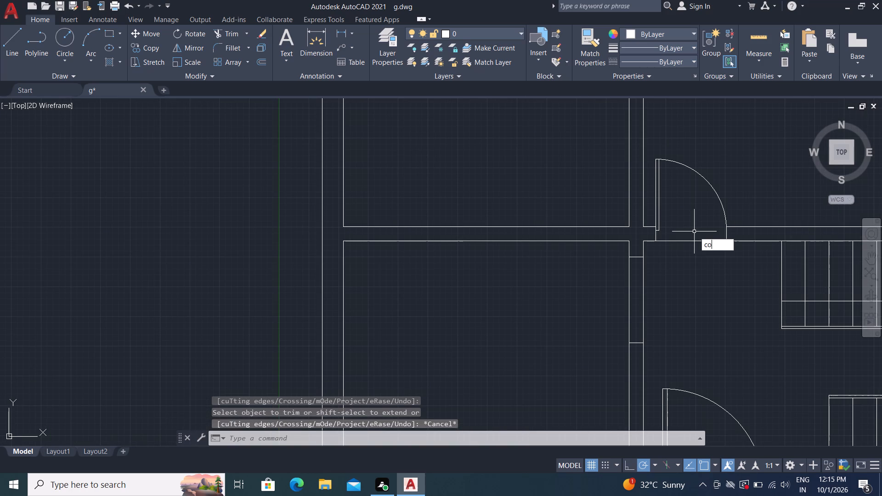
pyautogui.press('space')
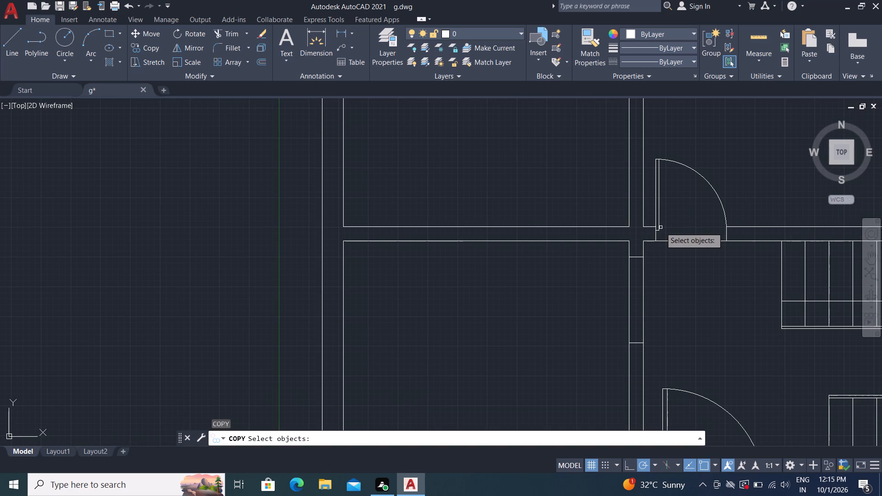
pyautogui.click(661, 227)
pyautogui.click(657, 226)
pyautogui.rightClick(659, 225)
pyautogui.click(658, 224)
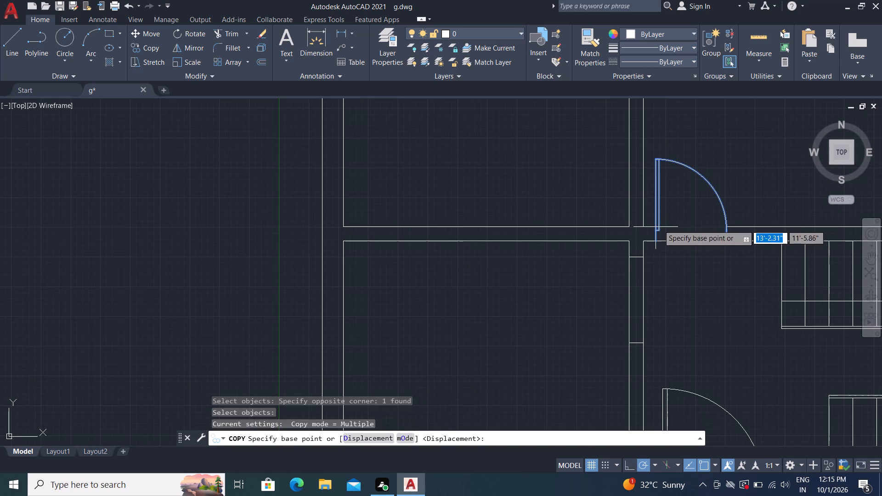
pyautogui.click(85, 249)
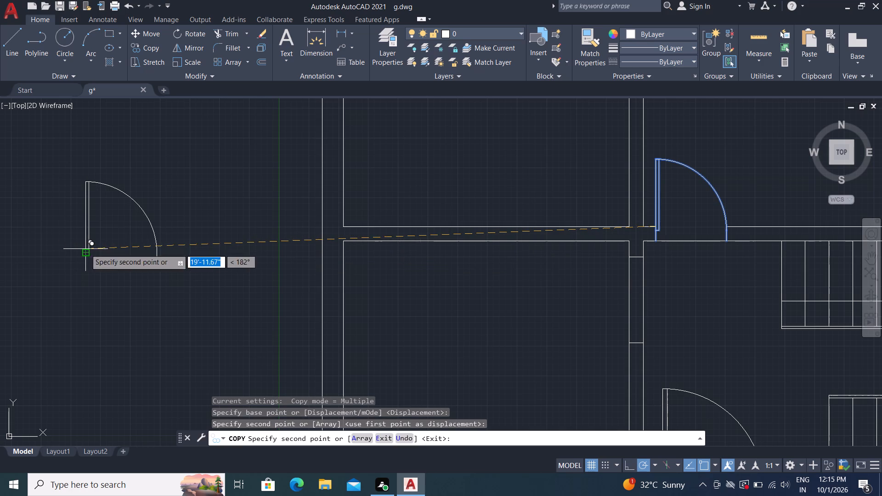
pyautogui.press('Escape')
# Rotate the loose door copy outside the plan 90° counterclockwise about its hinge-side bottom corner.
pyautogui.write('ro')
pyautogui.press('space')
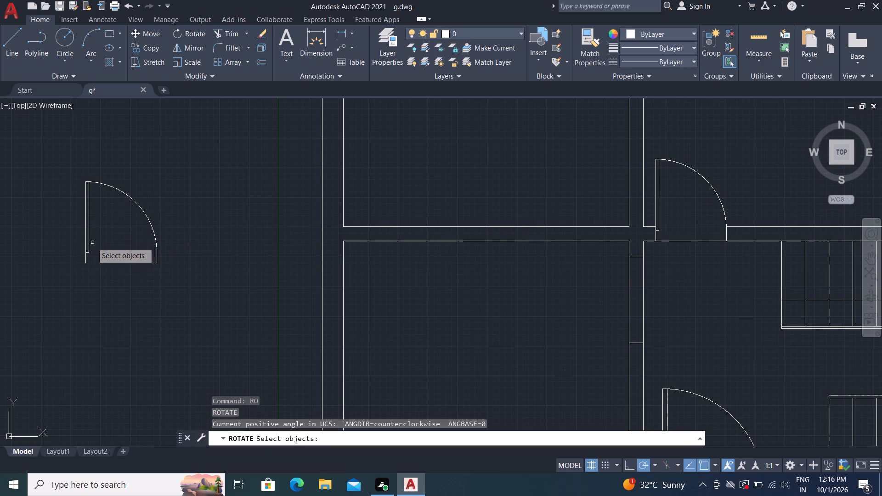
pyautogui.click(90, 243)
pyautogui.rightClick(90, 240)
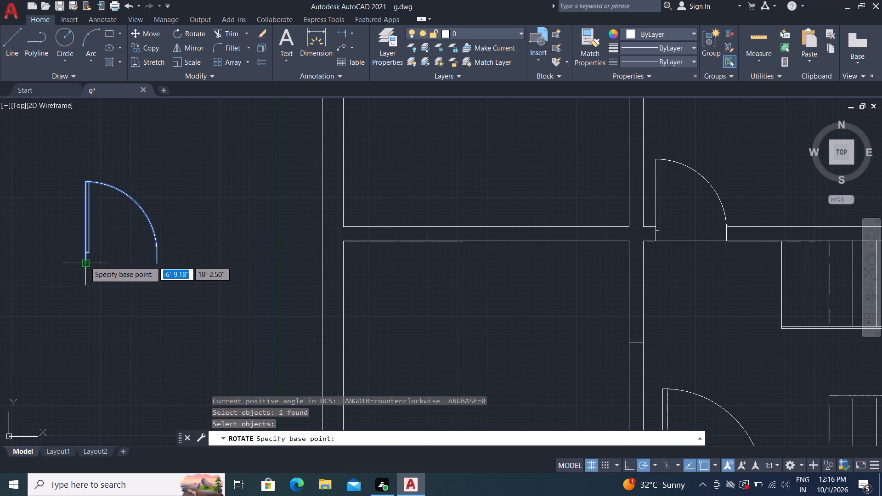
pyautogui.click(85, 261)
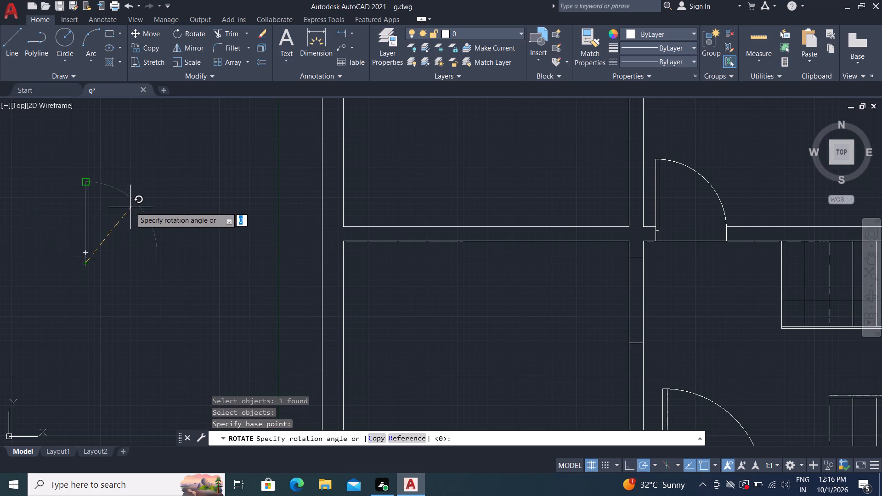
pyautogui.hscroll(13, 72, 207)
pyautogui.hscroll(-1, 72, 207)
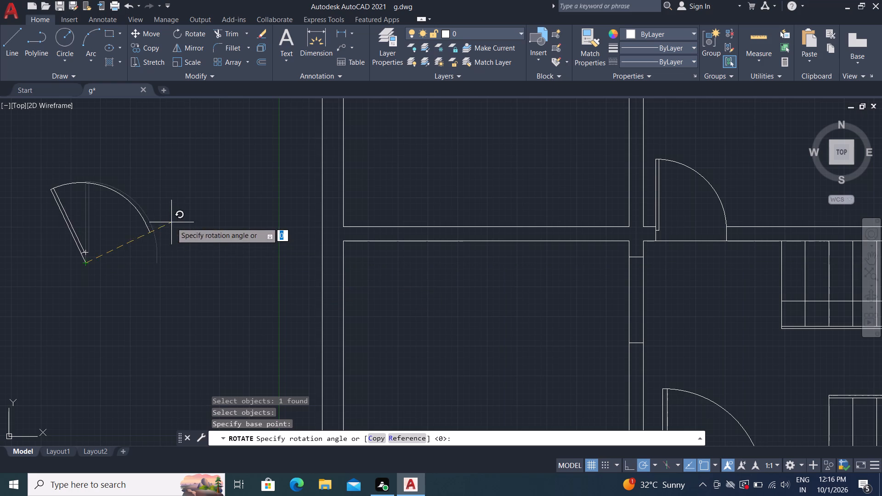
pyautogui.click(90, 135)
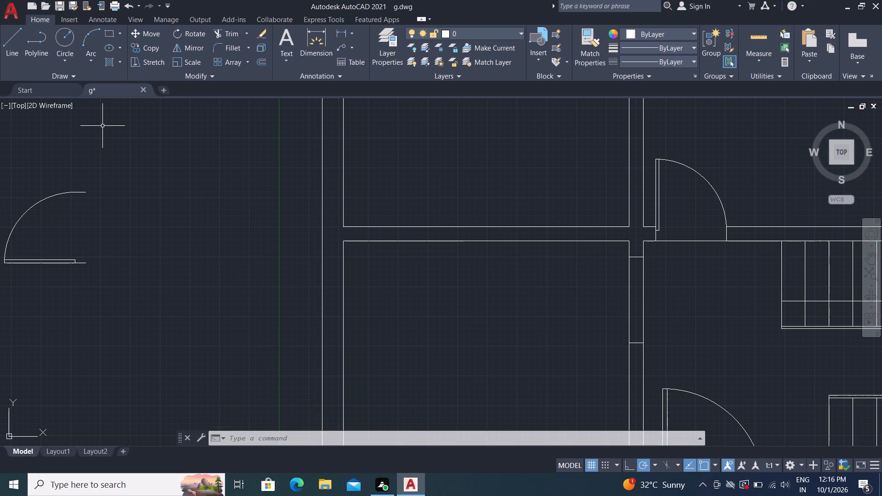
# Mirror the rotated loose door about a vertical line through its hinge-side end, erasing the source door.
pyautogui.press('m')
pyautogui.press('i')
pyautogui.press('space')
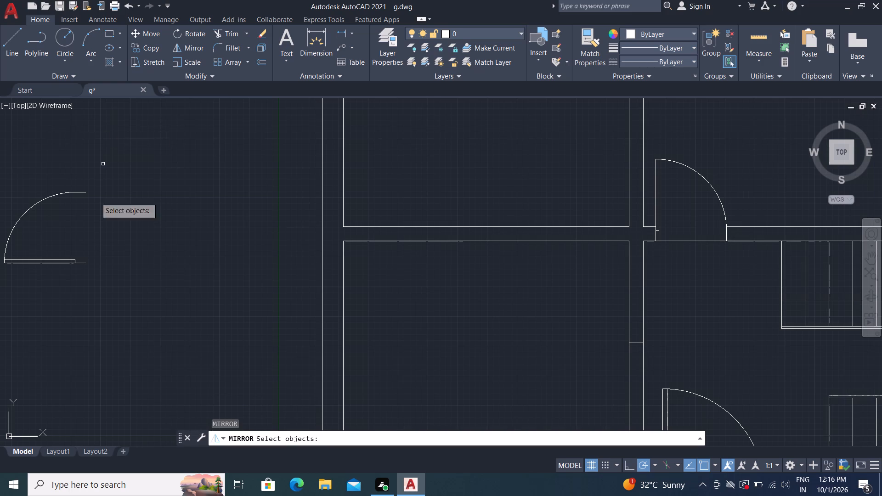
pyautogui.click(68, 259)
pyautogui.rightClick(71, 256)
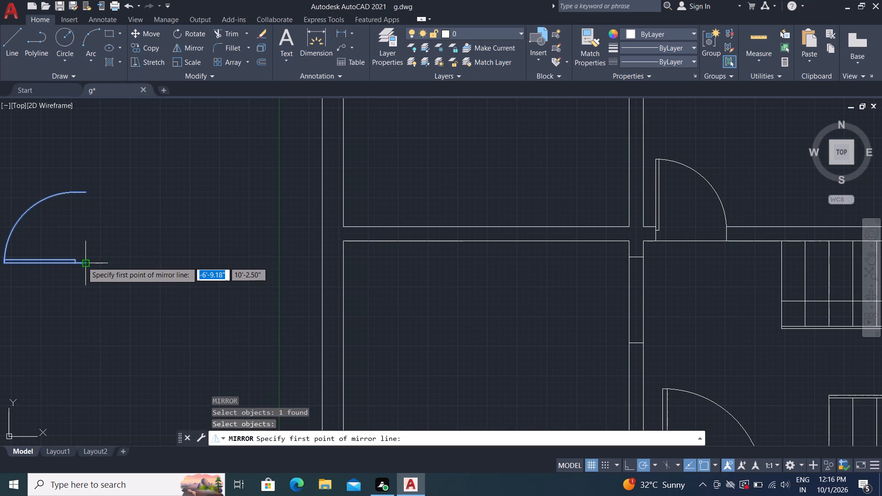
pyautogui.click(82, 262)
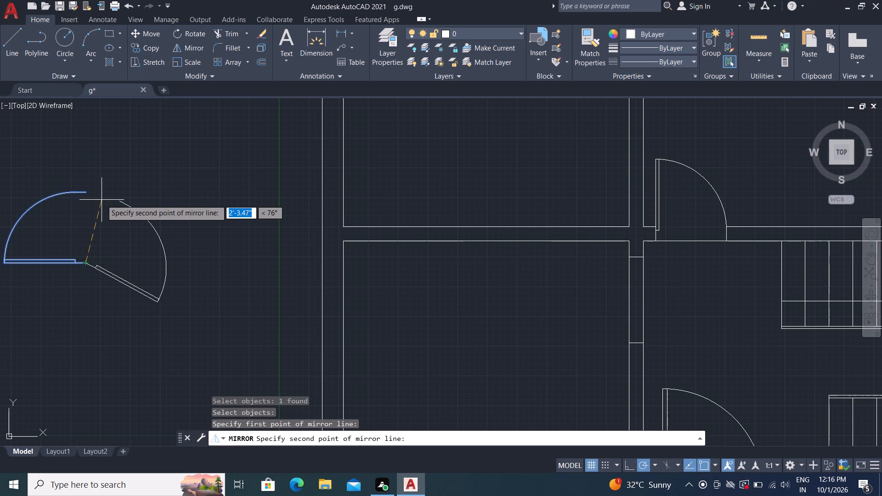
pyautogui.click(84, 172)
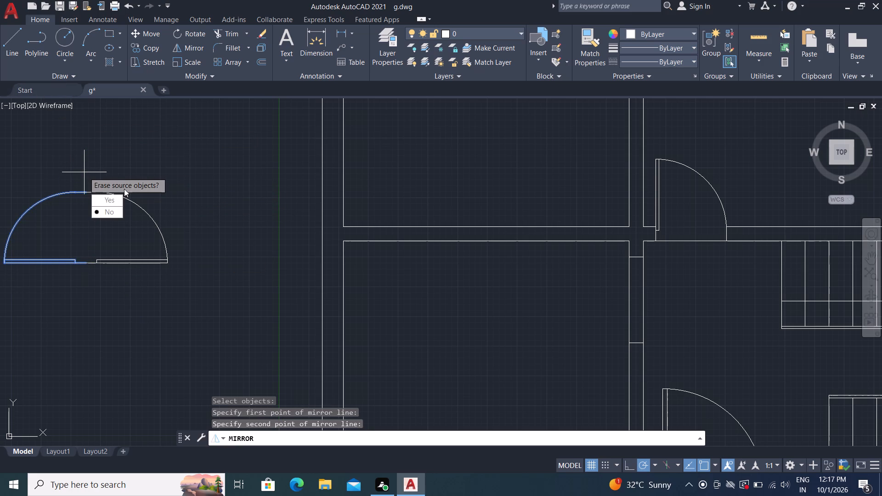
pyautogui.moveTo(105, 201); pyautogui.dragTo(84, 172)
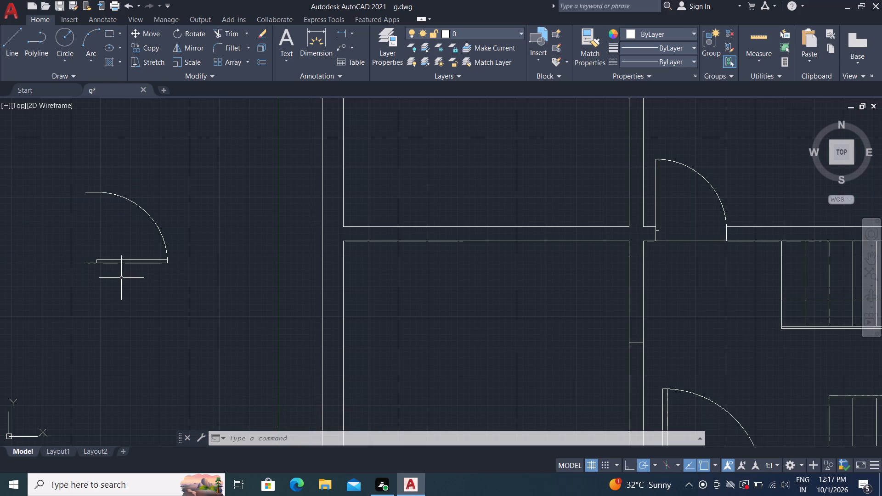
# Mirror the loose door outside the plan about a vertical line through its hinge-side end, keeping the source door.
pyautogui.write('mi')
pyautogui.press('space')
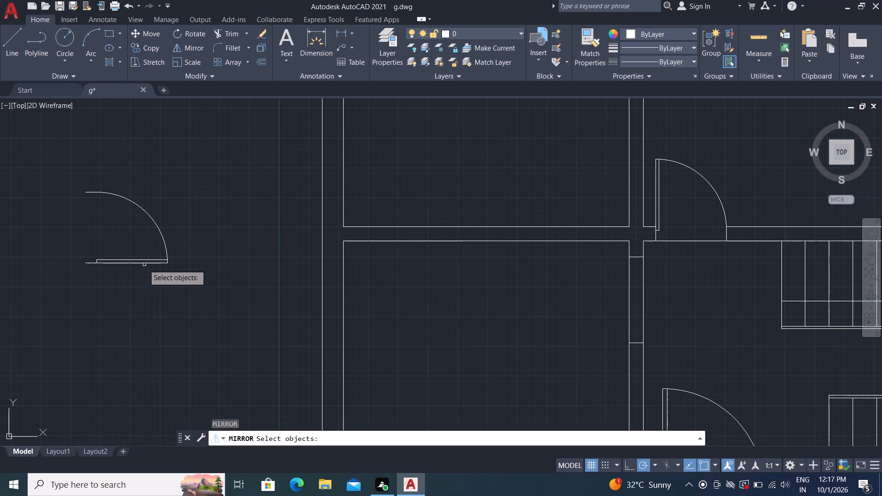
pyautogui.click(141, 259)
pyautogui.rightClick(139, 258)
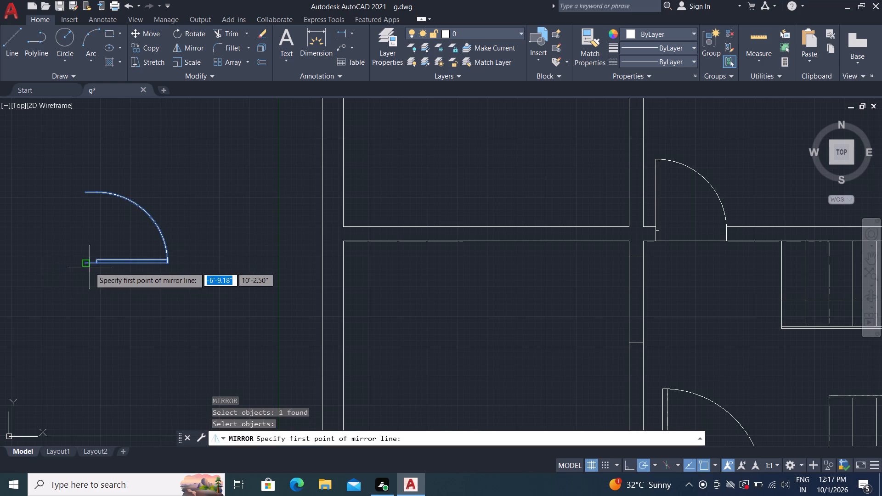
pyautogui.click(86, 266)
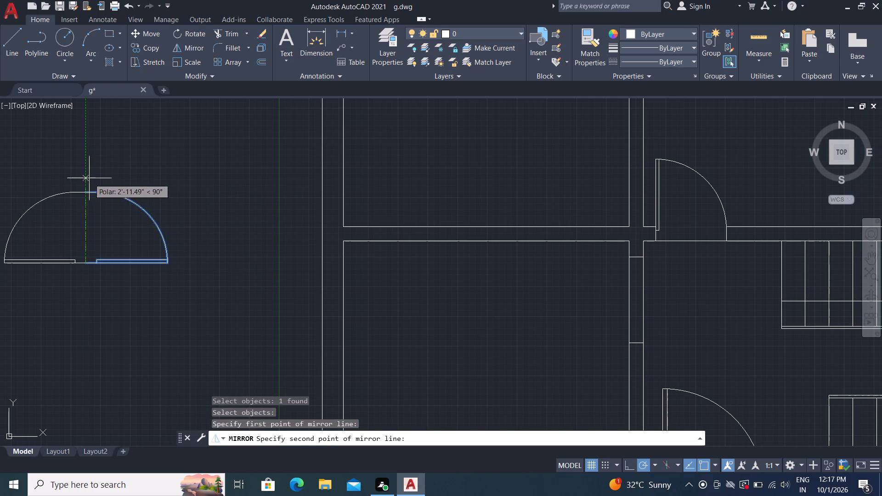
pyautogui.click(90, 175)
pyautogui.moveTo(107, 214); pyautogui.dragTo(90, 175)
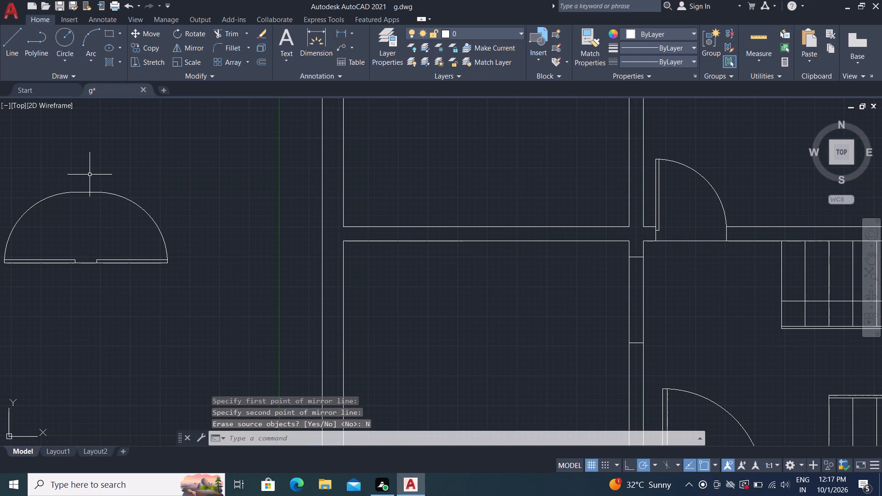
# Mirror the new left-hand loose door downward about its horizontal bottom line, keeping the source door.
pyautogui.write('mi')
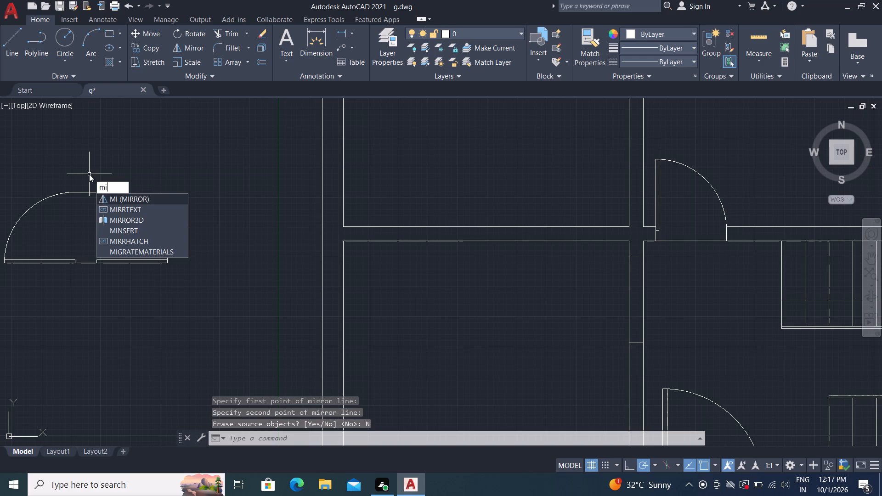
pyautogui.press('space')
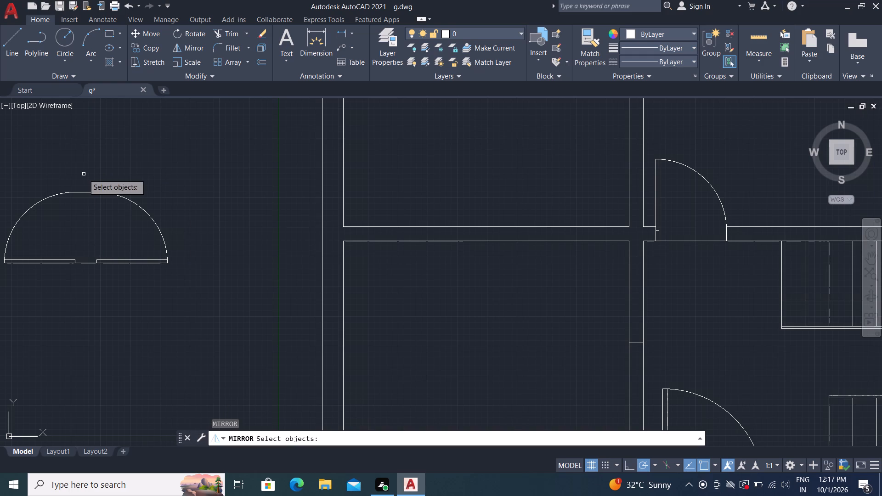
pyautogui.click(69, 261)
pyautogui.rightClick(70, 257)
pyautogui.click(86, 266)
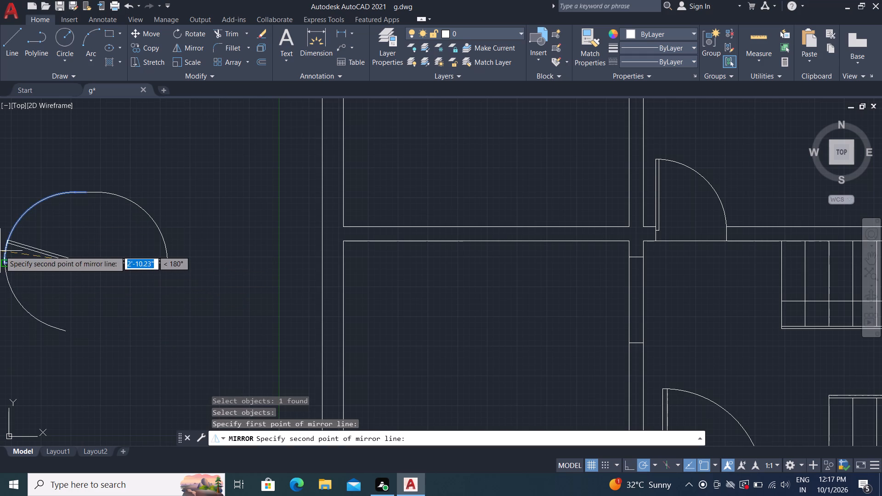
pyautogui.moveTo(16, 237); pyautogui.dragTo(355, 274, button='middle')
pyautogui.scroll(5, 339, 315)
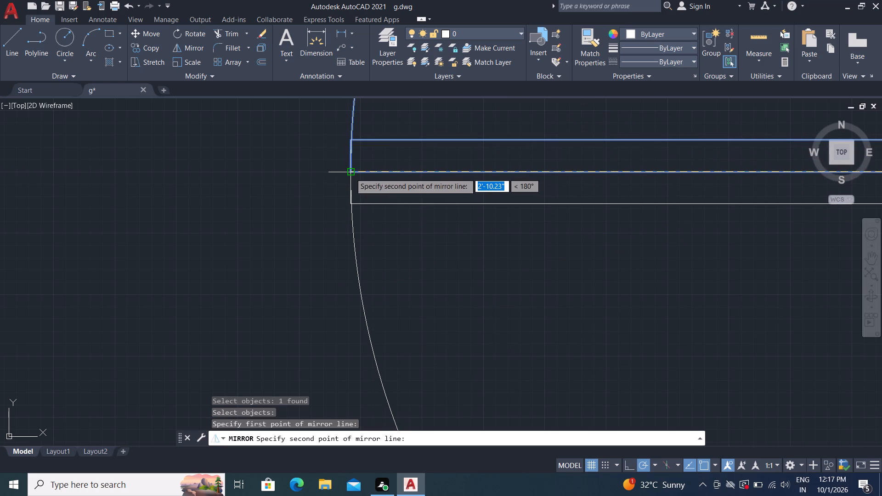
pyautogui.click(351, 173)
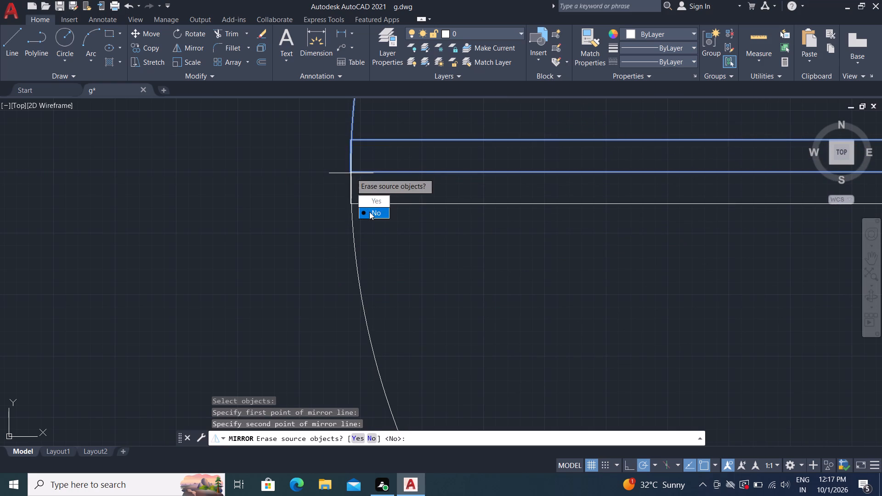
pyautogui.moveTo(369, 212); pyautogui.dragTo(352, 174)
pyautogui.scroll(-5, 295, 158)
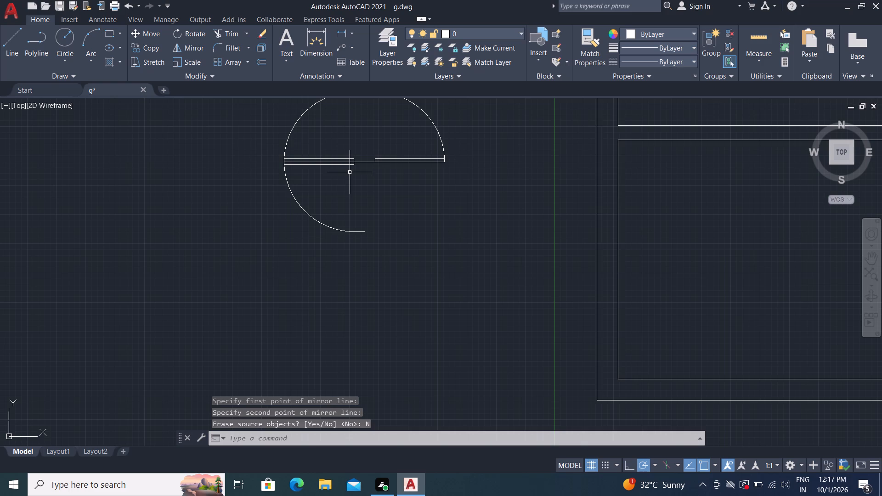
# Copy the downward-swinging loose door by its hinge-side end to the top of the opening in the wall left of the staircase room.
pyautogui.press('c')
pyautogui.write('o')
pyautogui.press('space')
pyautogui.click(314, 218)
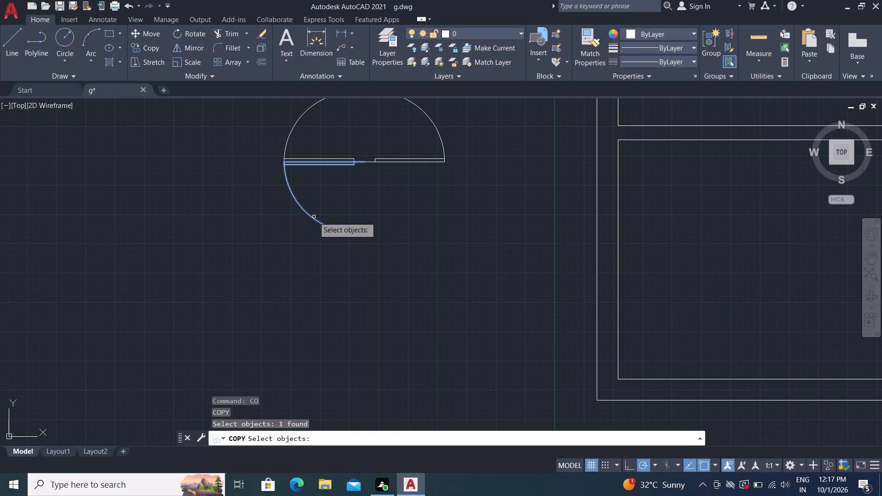
pyautogui.rightClick(351, 170)
pyautogui.scroll(4, 359, 163)
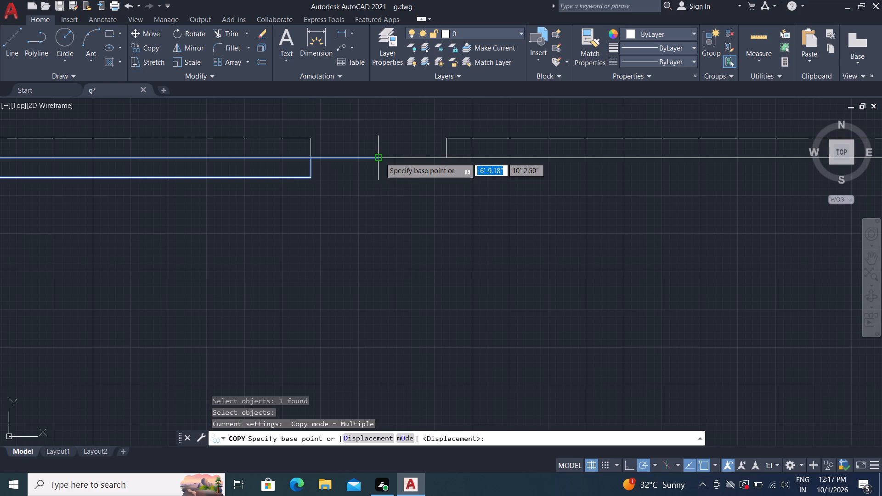
pyautogui.click(380, 158)
pyautogui.scroll(-4, 232, 255)
pyautogui.scroll(-5, 164, 232)
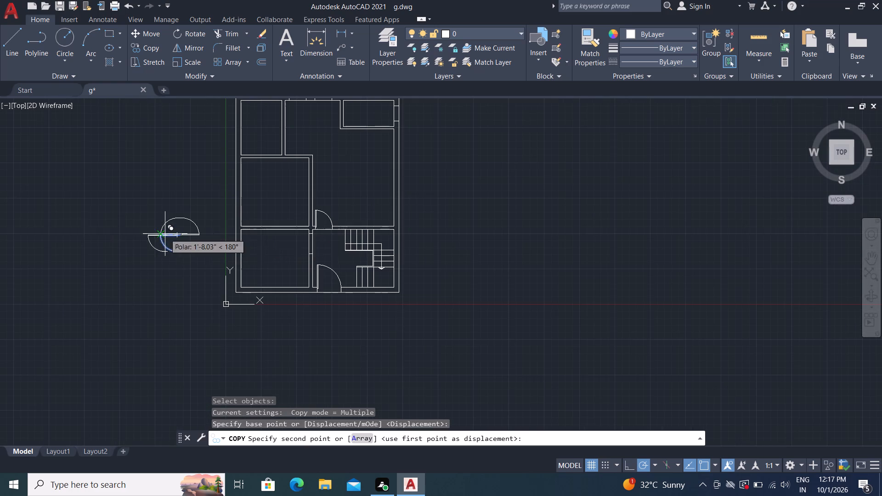
pyautogui.scroll(5, 316, 232)
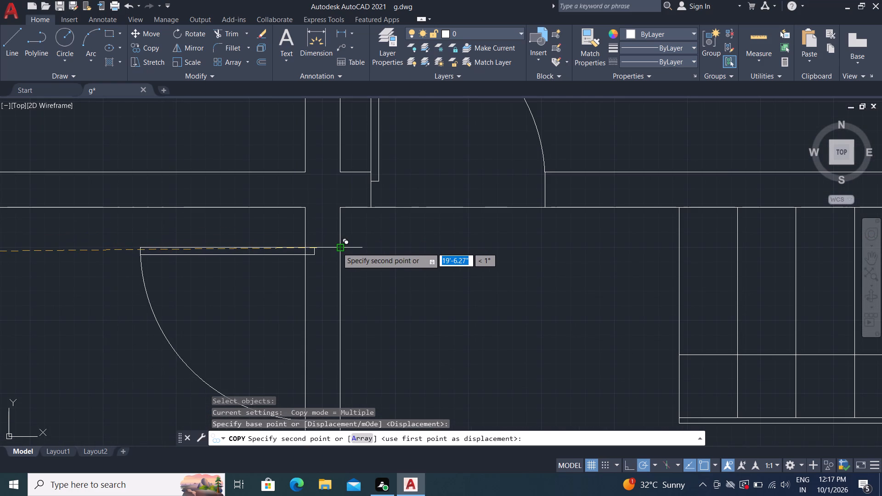
pyautogui.click(337, 248)
pyautogui.scroll(-3, 372, 203)
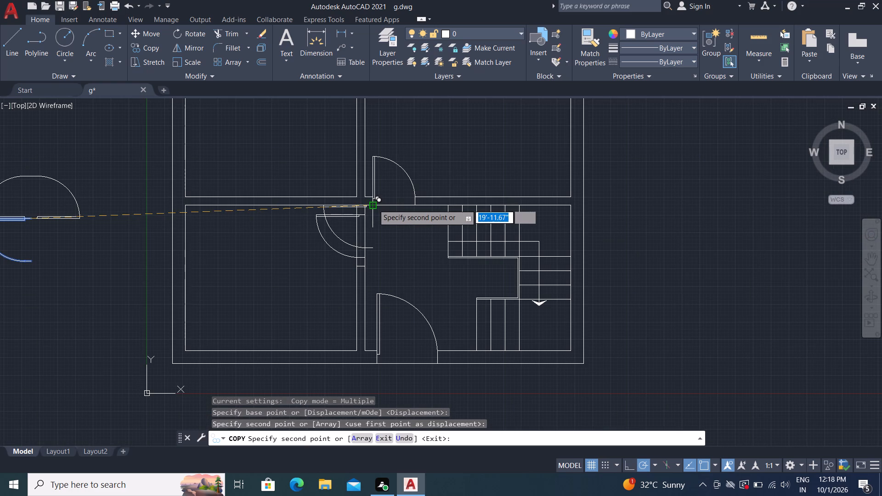
pyautogui.press('Escape')
# Trim the old jamb line below the new door and the left wall line across its opening and through its leaf.
pyautogui.press('t')
pyautogui.write('r')
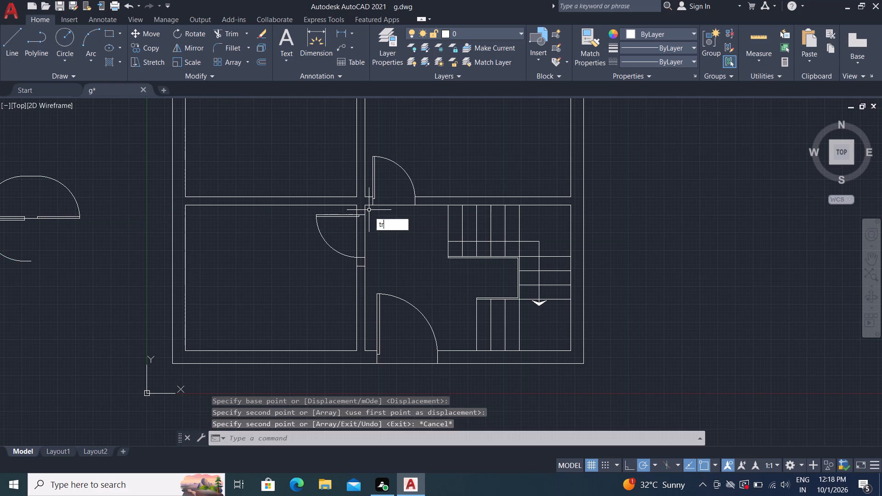
pyautogui.press('space')
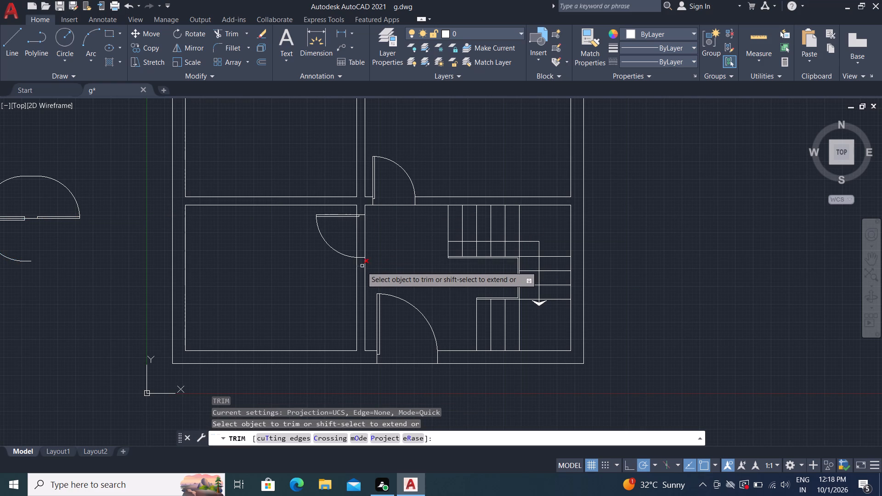
pyautogui.click(362, 267)
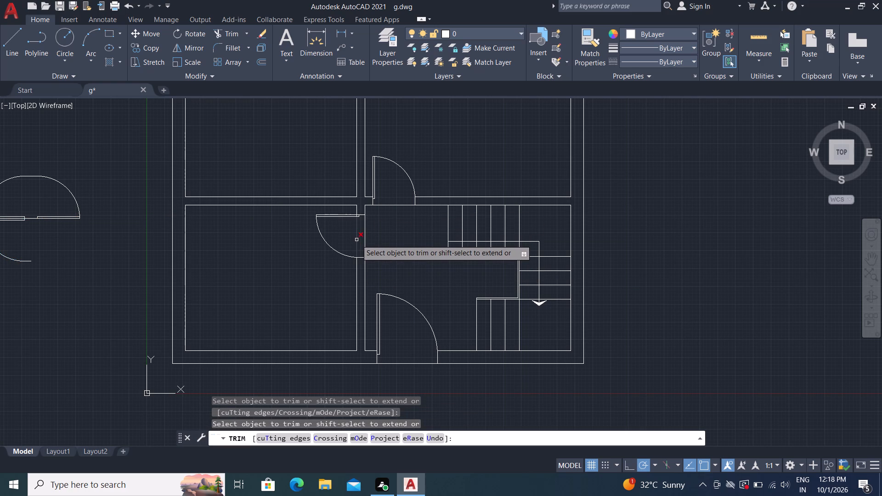
pyautogui.click(356, 240)
pyautogui.scroll(6, 355, 216)
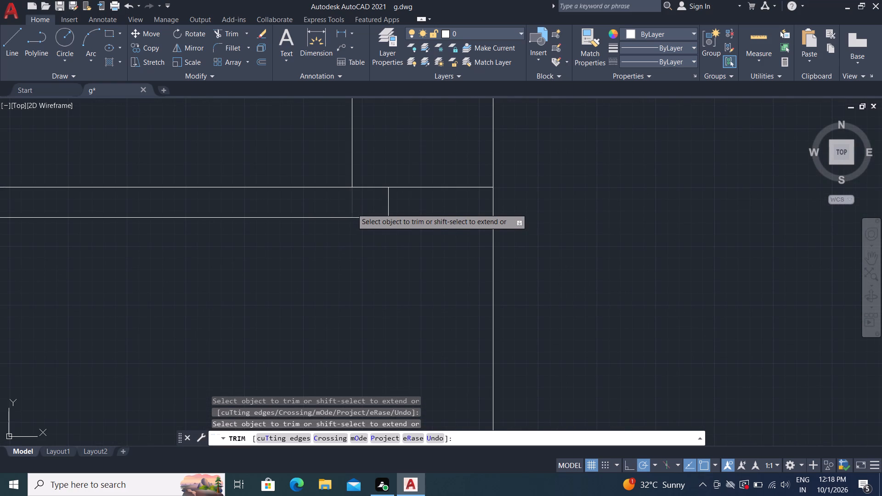
pyautogui.click(352, 209)
pyautogui.press('Escape')
# Copy the upper-left loose door outside the plan to the empty area about 6' away, below and to its right.
pyautogui.scroll(-3, 347, 237)
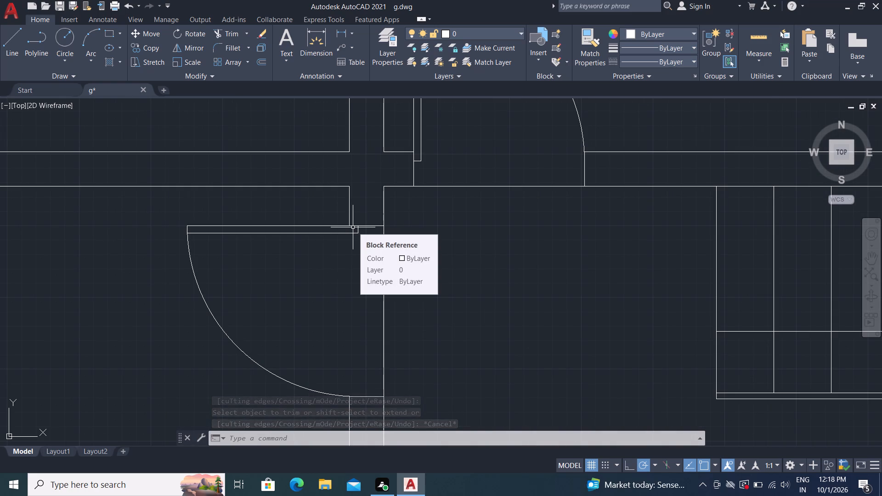
pyautogui.scroll(-4, 393, 204)
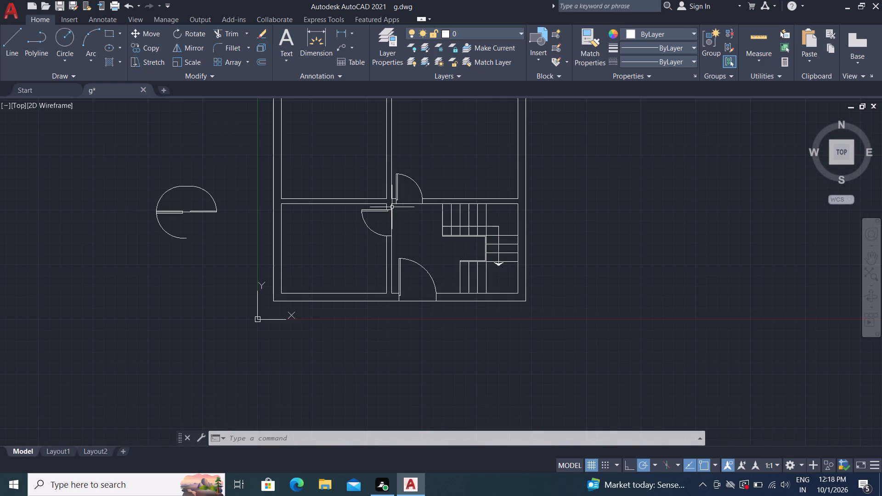
pyautogui.moveTo(386, 158); pyautogui.dragTo(369, 243, button='middle')
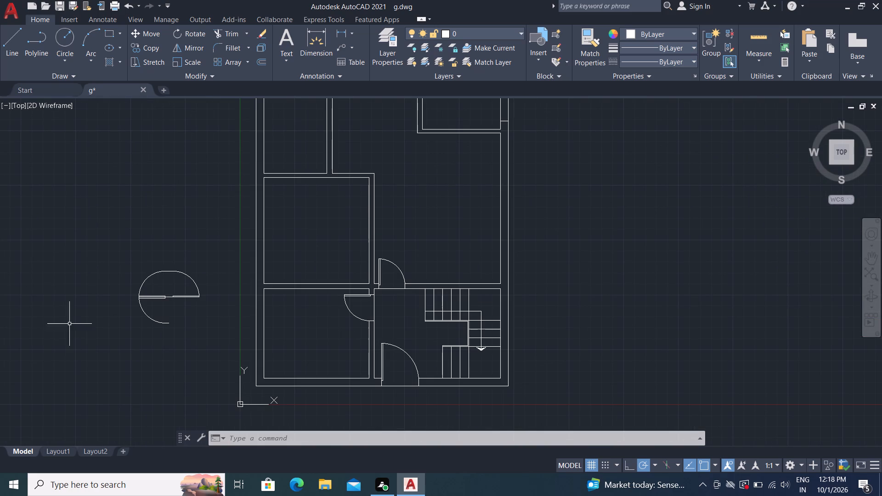
pyautogui.scroll(3, 180, 293)
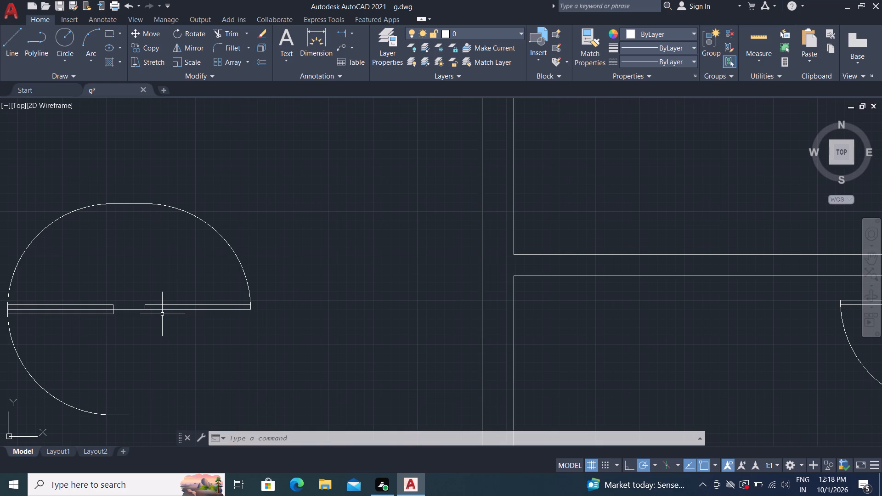
pyautogui.write('co')
pyautogui.press('space')
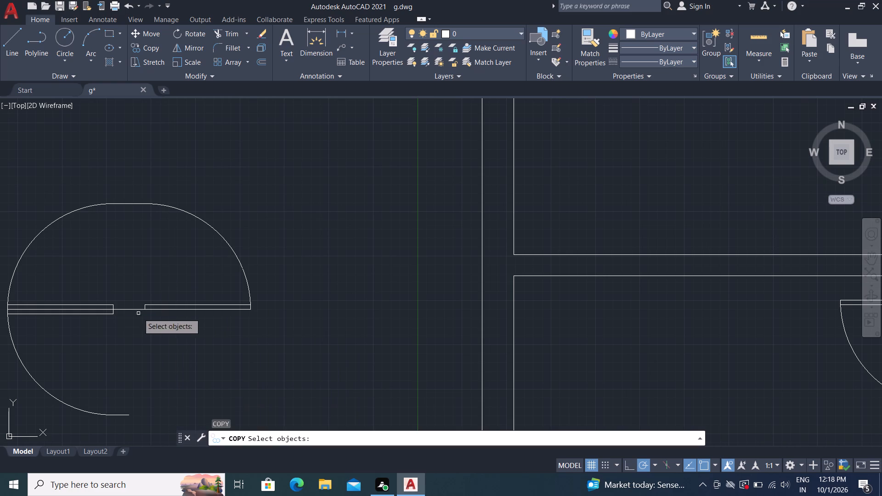
pyautogui.click(102, 304)
pyautogui.rightClick(103, 304)
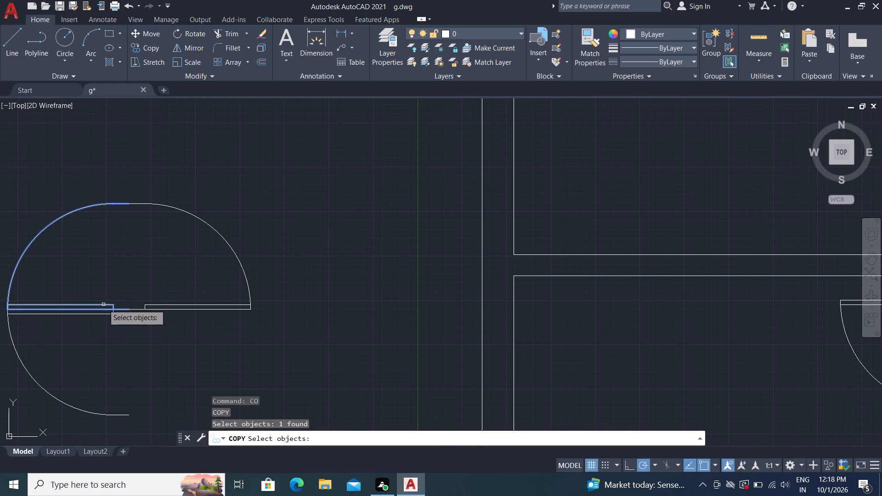
pyautogui.click(105, 300)
pyautogui.moveTo(302, 308); pyautogui.dragTo(315, 168, button='middle')
pyautogui.scroll(1, 308, 212)
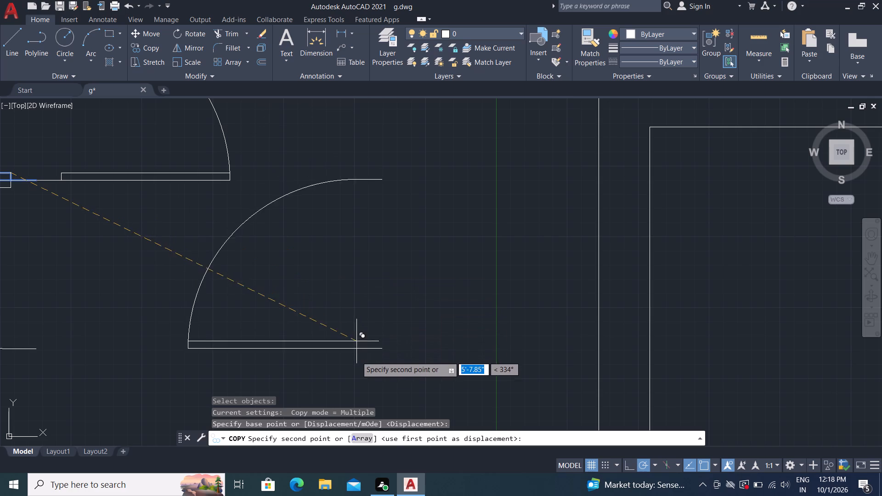
pyautogui.click(356, 366)
pyautogui.write('ro')
pyautogui.press('Escape')
# Rotate the new loose door copy 90° counterclockwise about the hinge-side end of its bottom line.
pyautogui.write('ro')
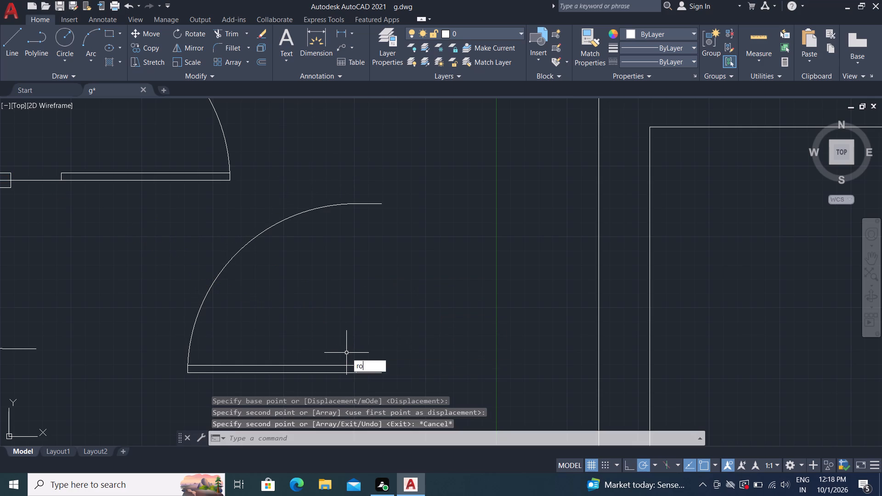
pyautogui.press('space')
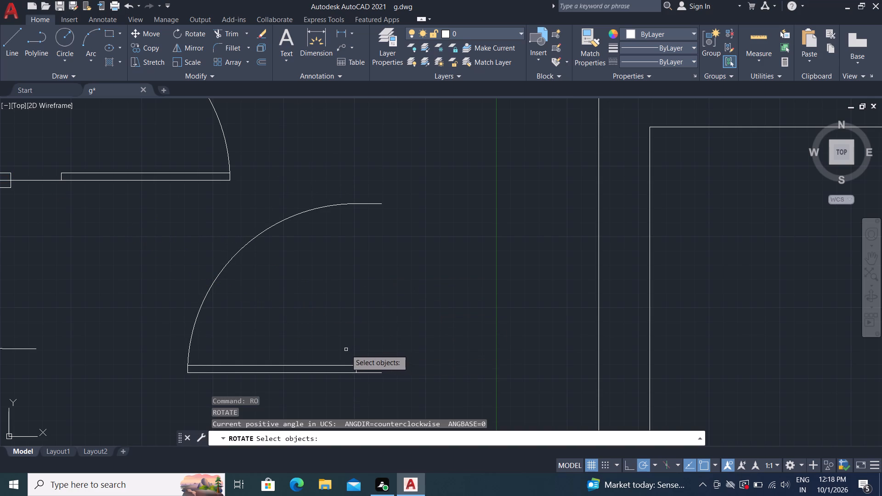
pyautogui.click(349, 369)
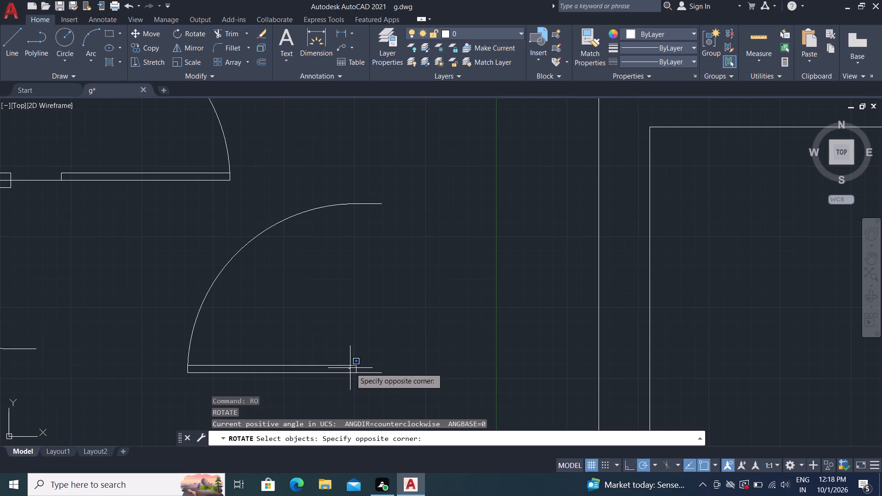
pyautogui.rightClick(351, 367)
pyautogui.click(357, 365)
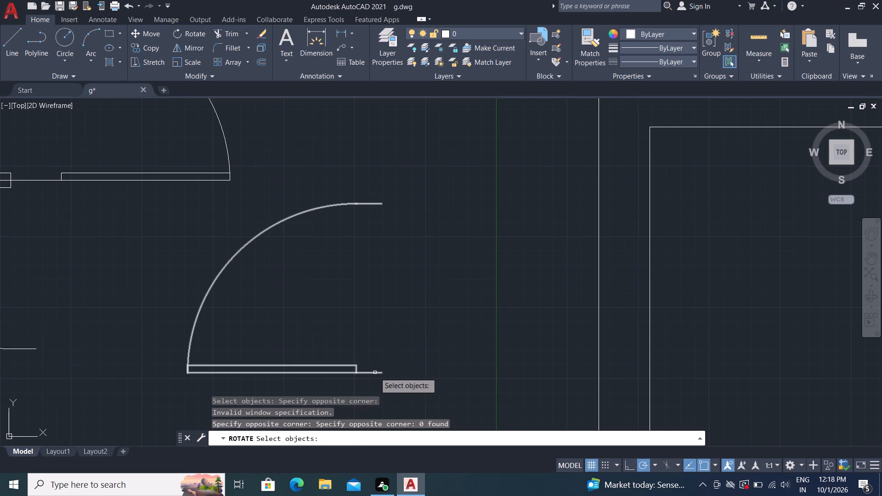
pyautogui.click(375, 372)
pyautogui.rightClick(375, 360)
pyautogui.click(384, 374)
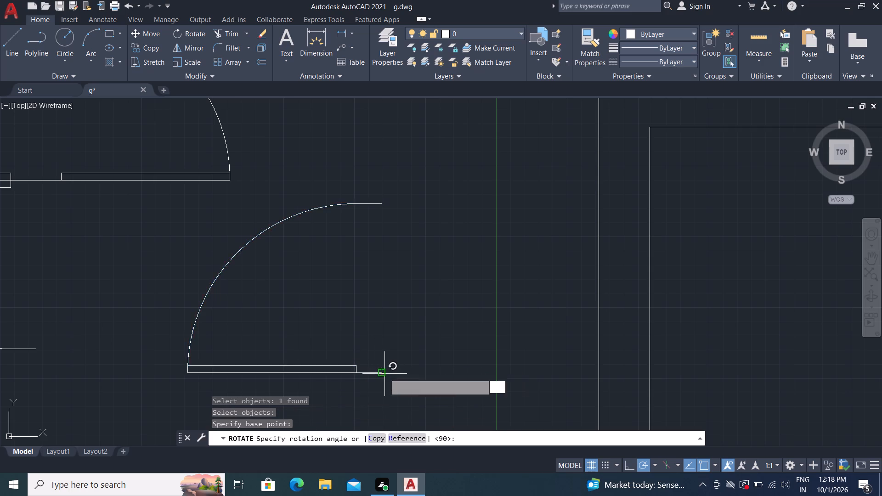
pyautogui.click(381, 203)
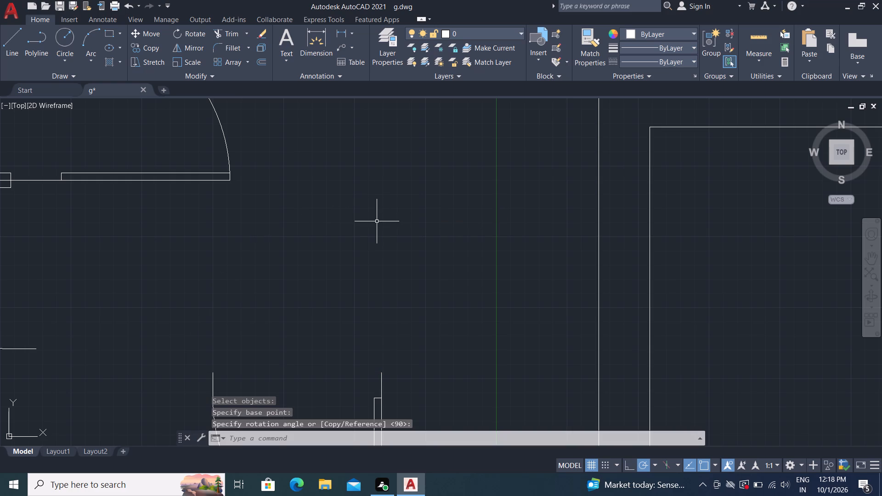
# Copy the rotated loose door by its hinge-side end to the middle-left room's upper-right outer wall corner and again 0'-11.75" left of it.
pyautogui.press('c')
pyautogui.press('o')
pyautogui.press('space')
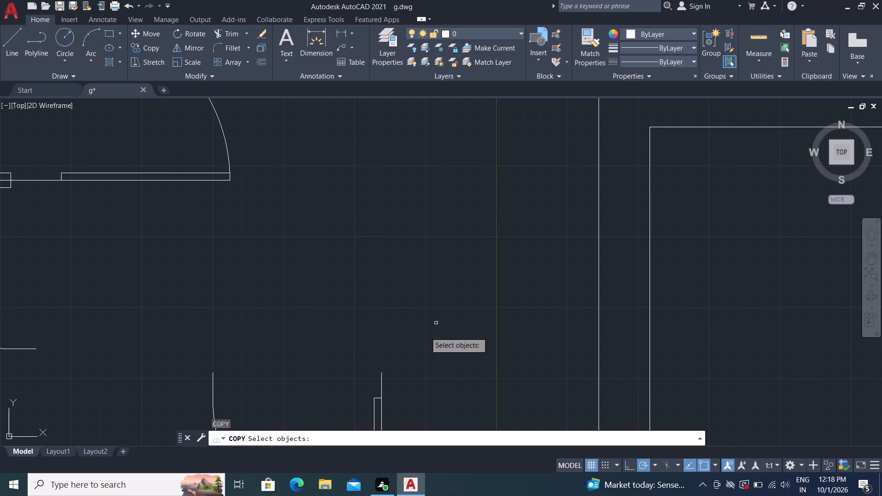
pyautogui.click(382, 384)
pyautogui.rightClick(380, 375)
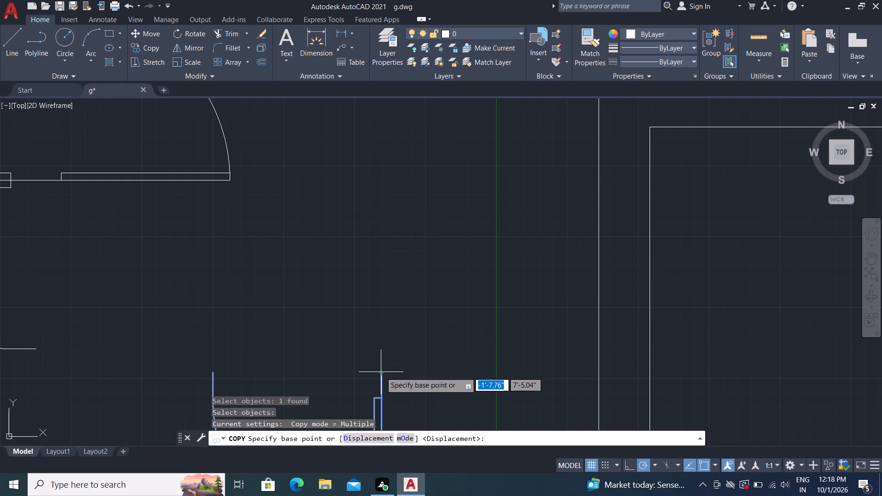
pyautogui.click(378, 374)
pyautogui.scroll(-4, 390, 304)
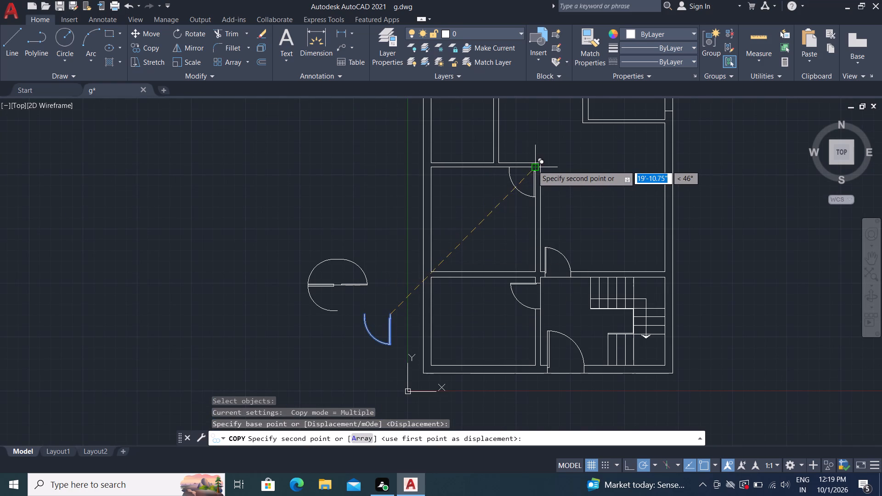
pyautogui.scroll(4, 532, 165)
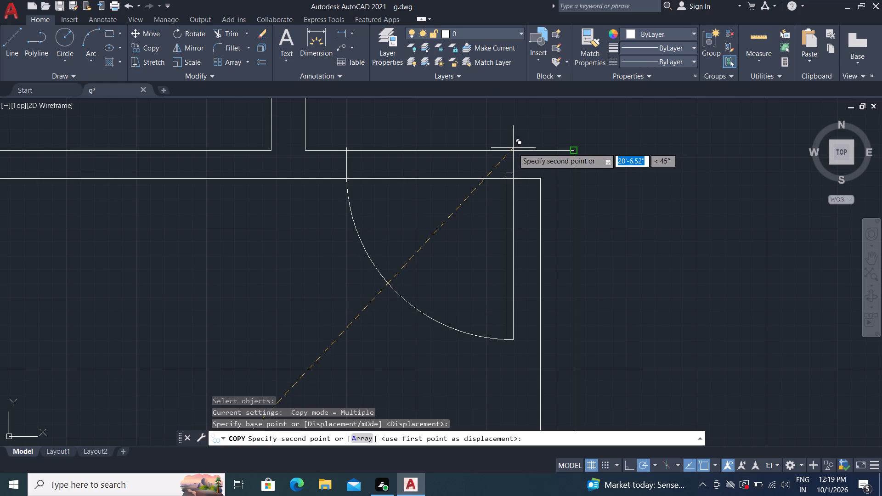
pyautogui.click(513, 150)
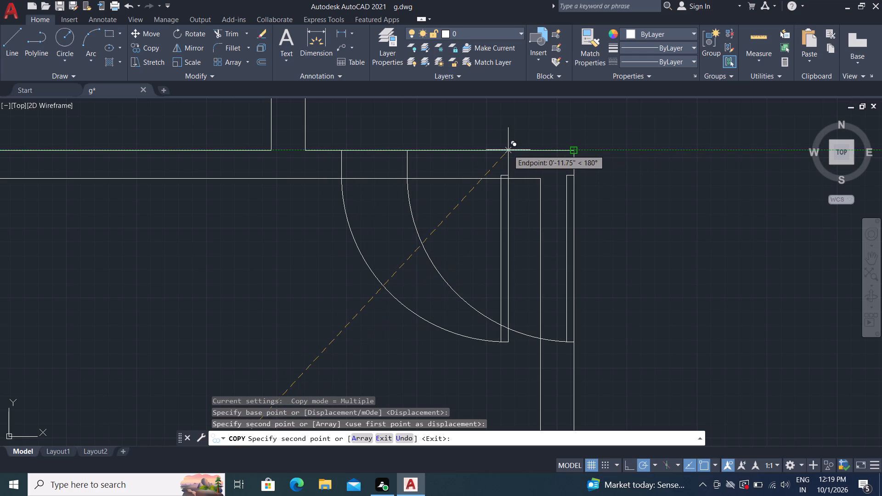
pyautogui.click(508, 149)
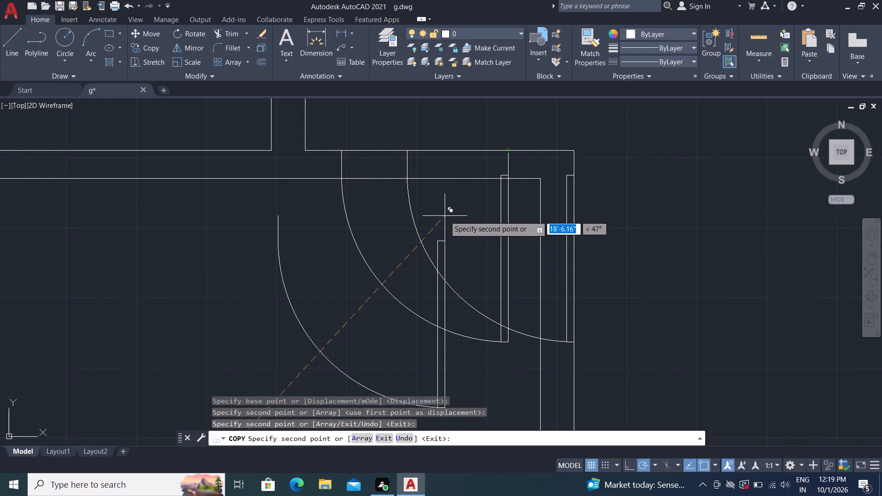
pyautogui.press('Escape')
# Delete the extra door copy placed at the wall corner.
pyautogui.click(420, 236)
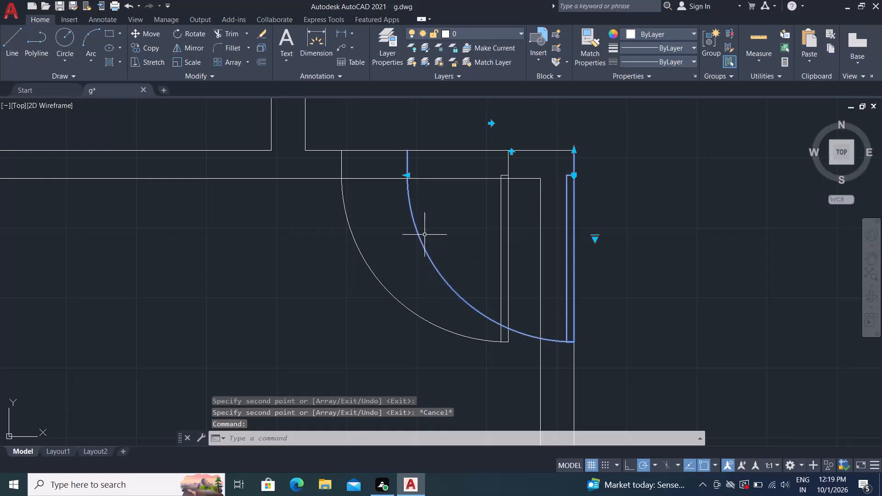
pyautogui.press('Delete')
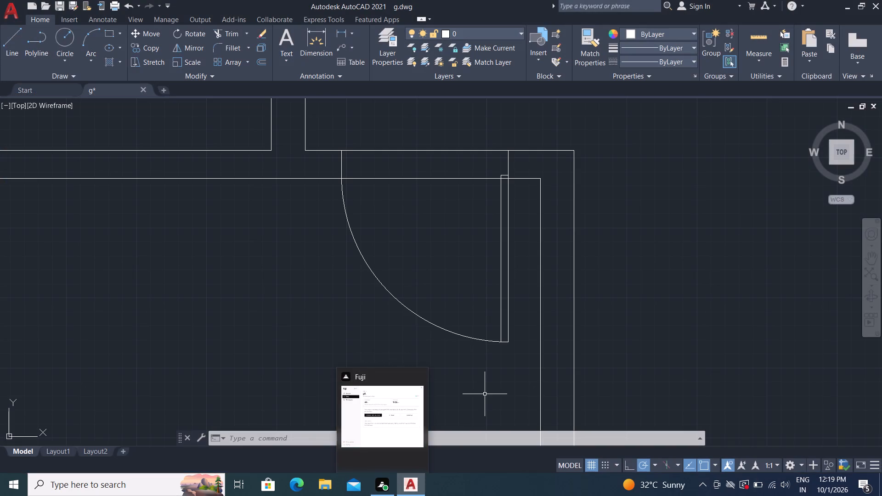
# Trim the lower line of the middle-left room's top wall across the new door opening and through the door leaf.
pyautogui.write('tr')
pyautogui.press('space')
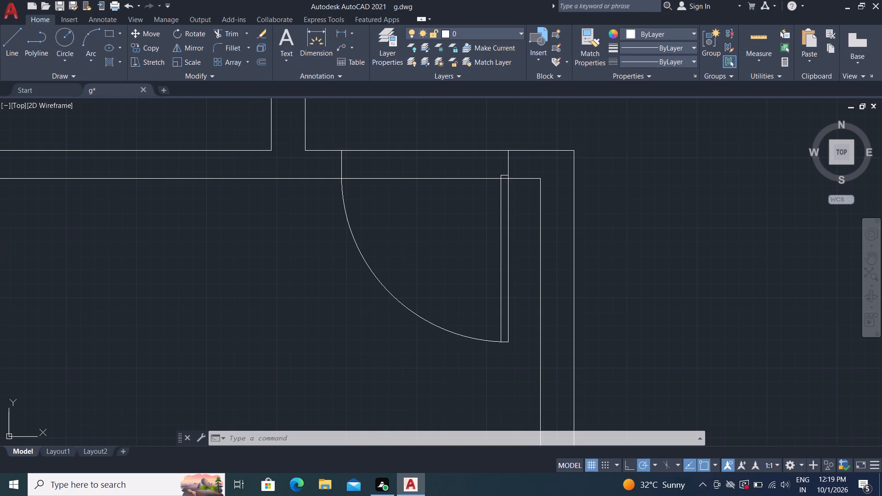
pyautogui.click(453, 177)
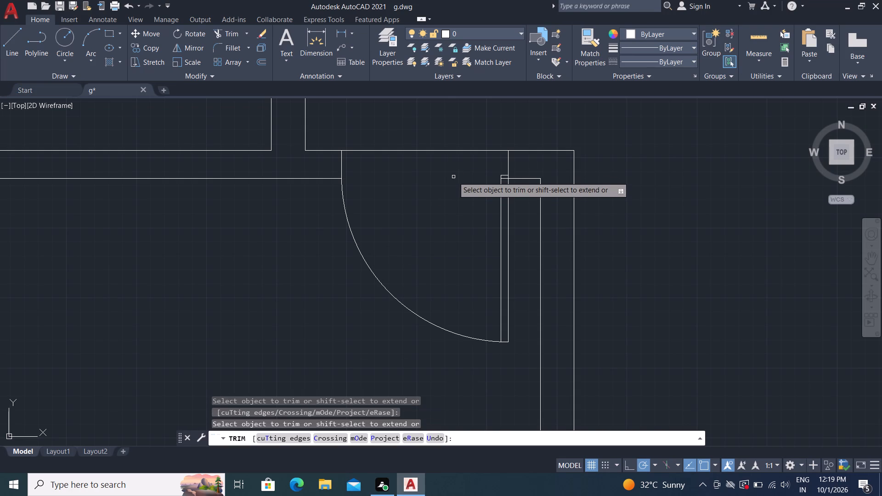
pyautogui.scroll(5, 497, 182)
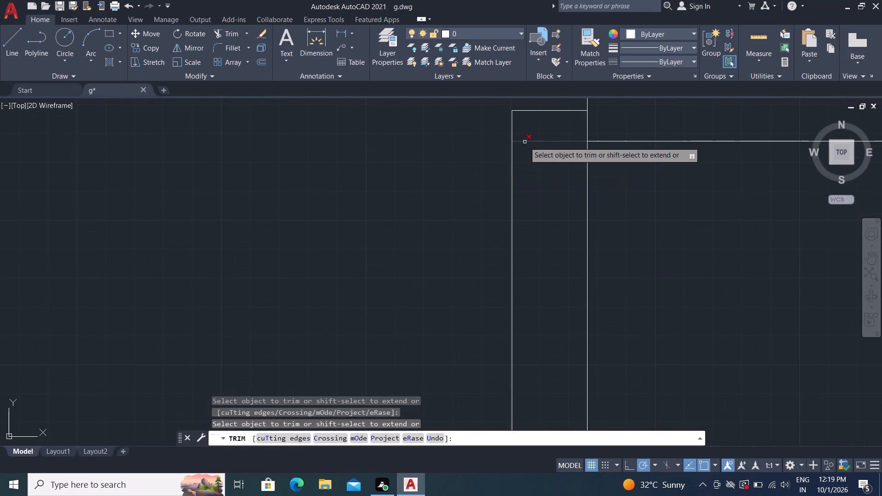
pyautogui.click(525, 141)
pyautogui.scroll(-5, 453, 204)
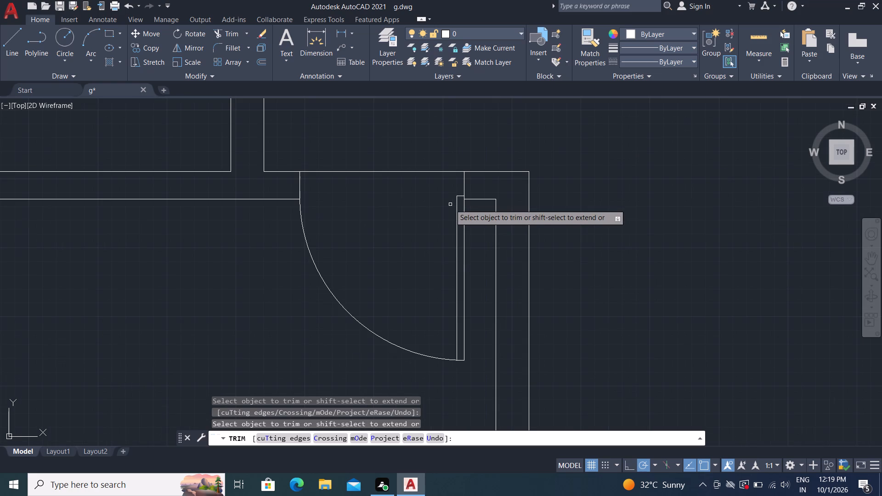
pyautogui.scroll(-4, 435, 213)
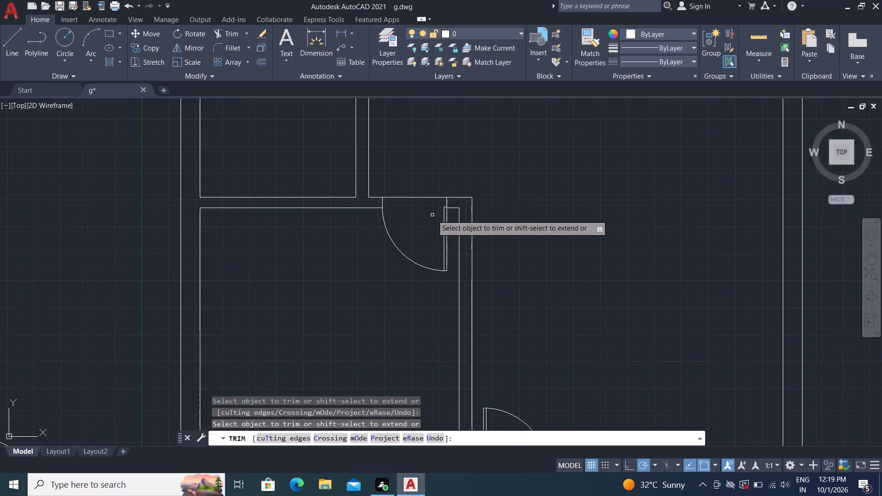
pyautogui.press('Escape')
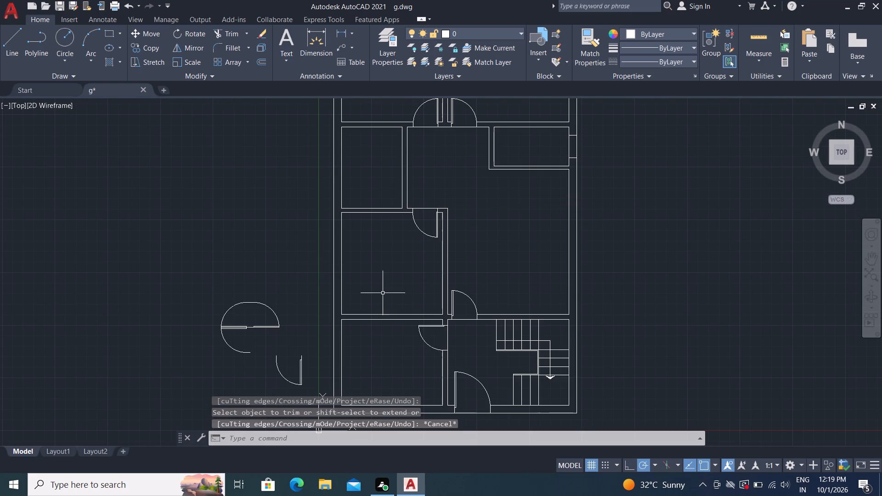
# Delete all the loose door copies outside the plan.
pyautogui.middleClick(494, 385)
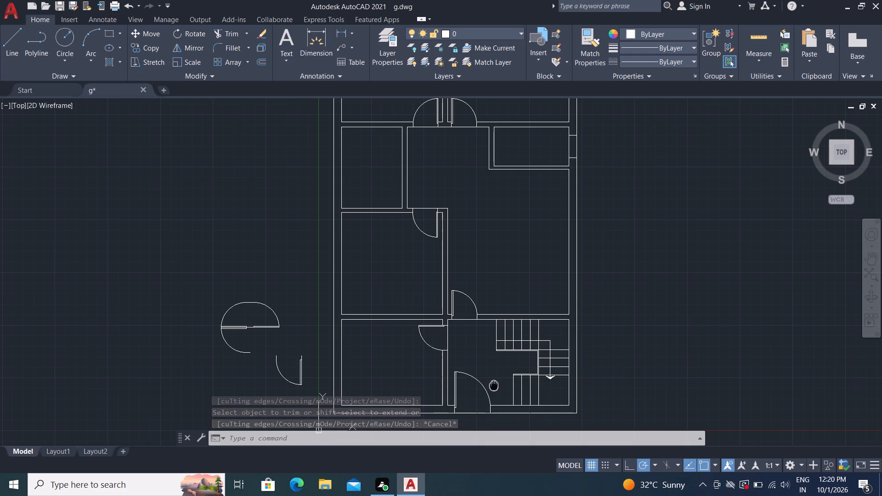
pyautogui.moveTo(486, 391); pyautogui.dragTo(486, 312, button='middle')
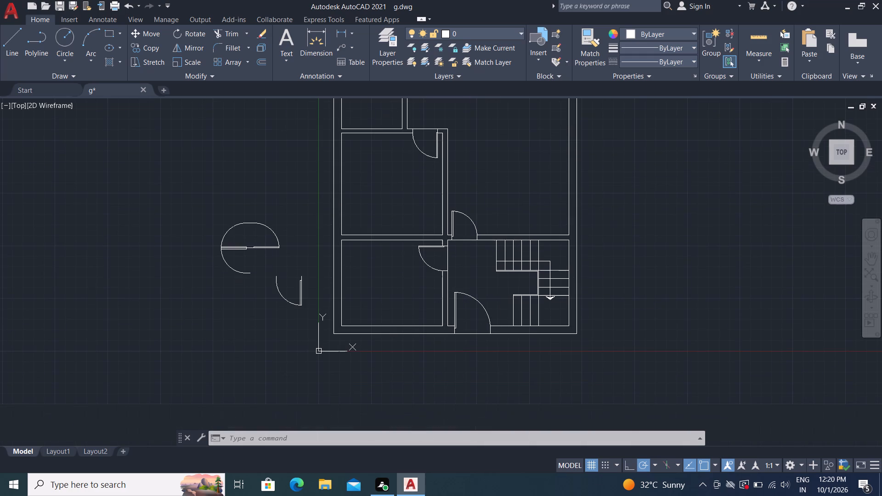
pyautogui.moveTo(186, 179); pyautogui.dragTo(295, 195)
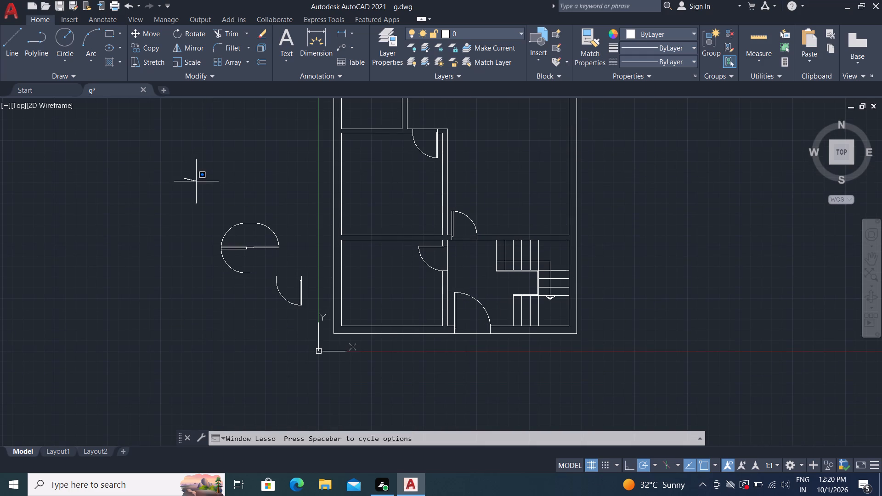
pyautogui.moveTo(295, 195); pyautogui.dragTo(203, 304)
pyautogui.press('Delete')
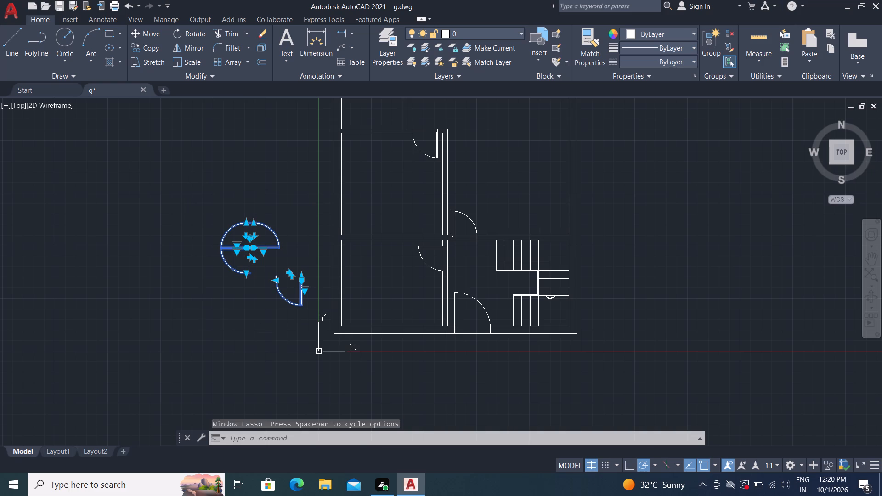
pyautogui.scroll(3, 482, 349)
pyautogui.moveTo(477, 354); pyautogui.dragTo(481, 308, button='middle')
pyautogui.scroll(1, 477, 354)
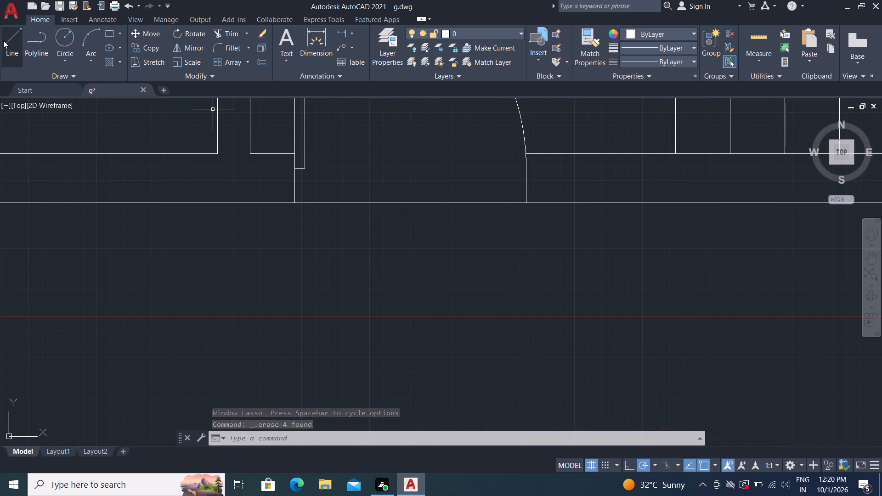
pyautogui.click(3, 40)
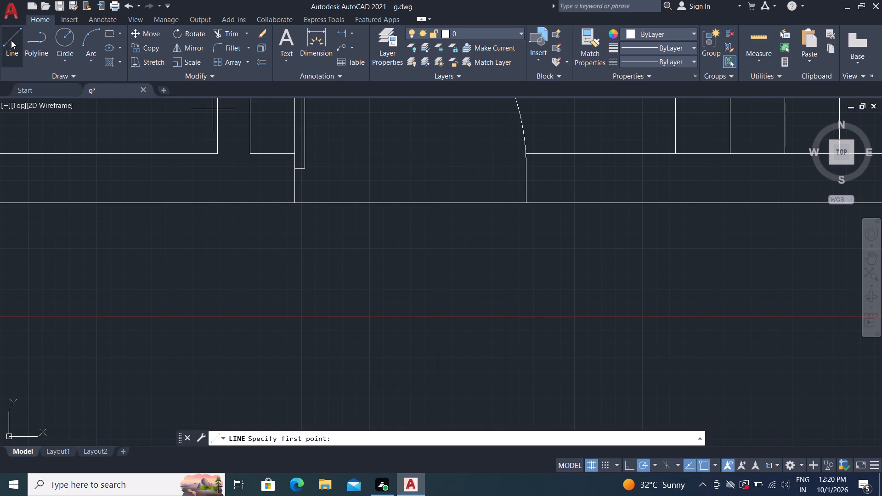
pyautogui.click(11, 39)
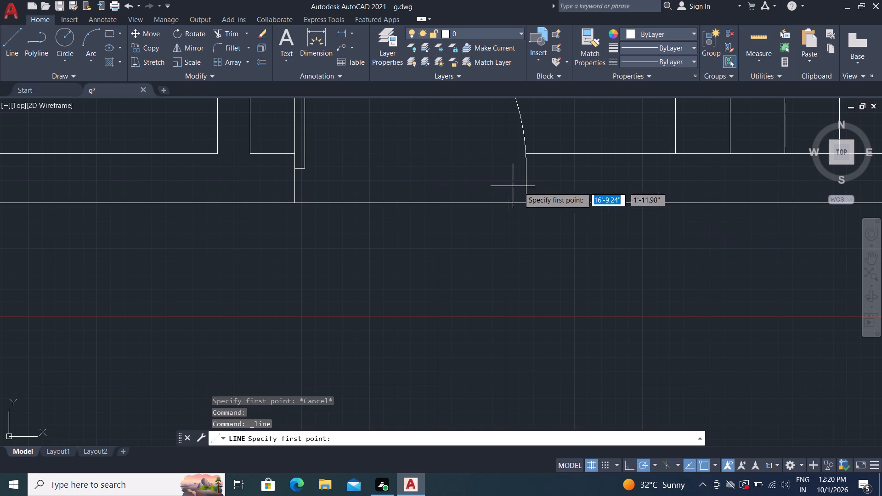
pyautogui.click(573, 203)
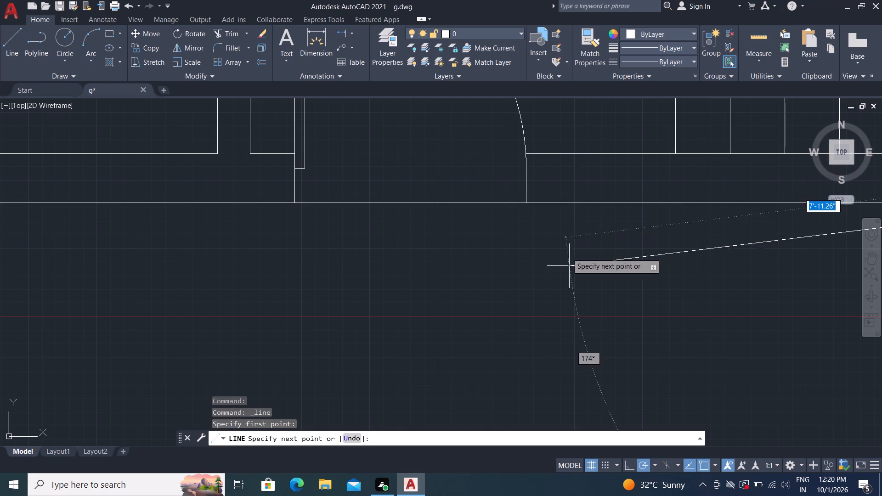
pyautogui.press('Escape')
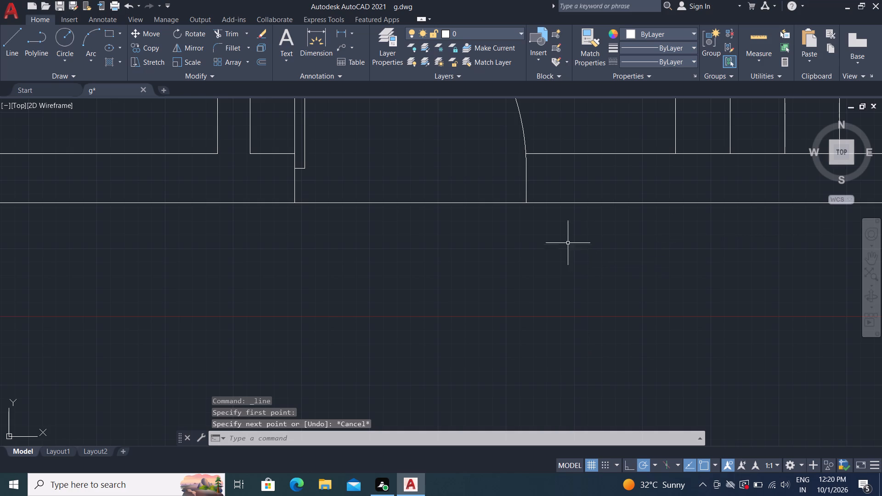
# Draw two vertical lines down from the outer bottom wall, about 9.5" right and about 1'-1" left of the entrance door jambs.
pyautogui.press('space')
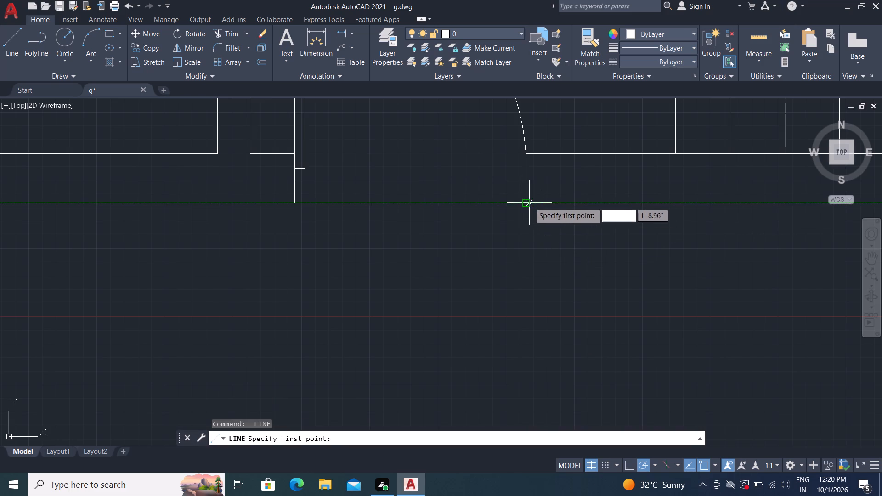
pyautogui.click(578, 203)
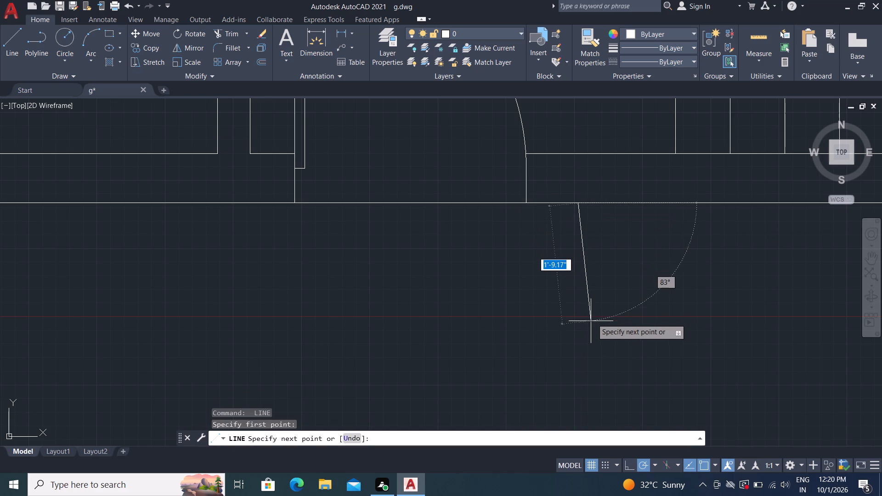
pyautogui.click(582, 339)
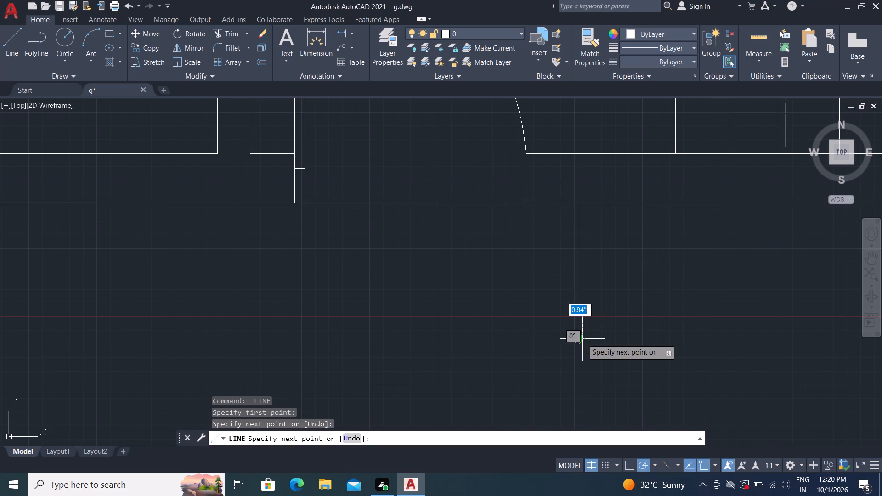
pyautogui.press('Escape')
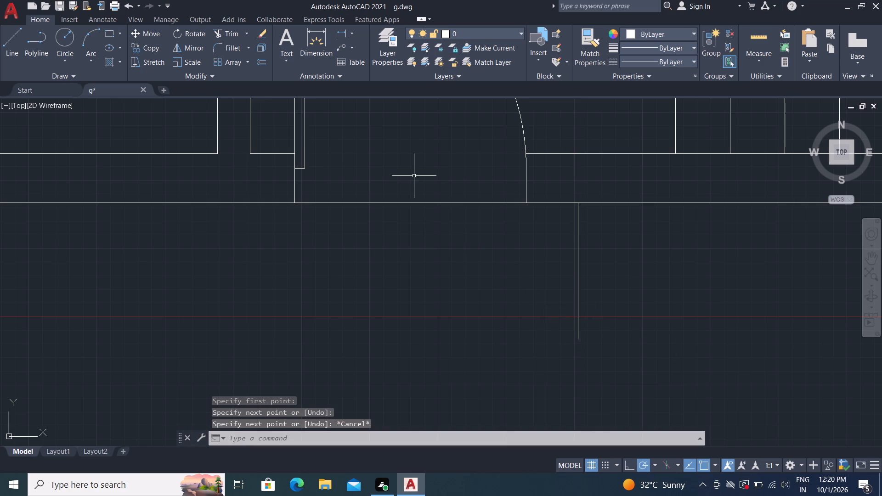
pyautogui.press('space')
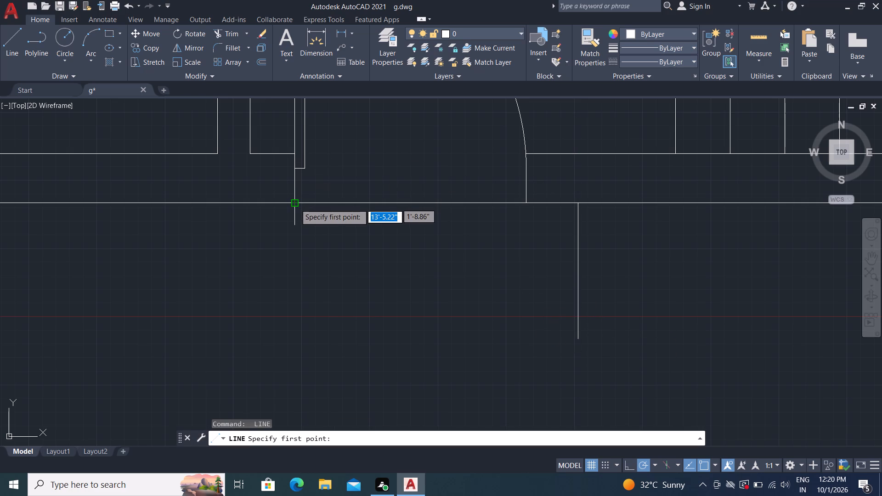
pyautogui.click(219, 204)
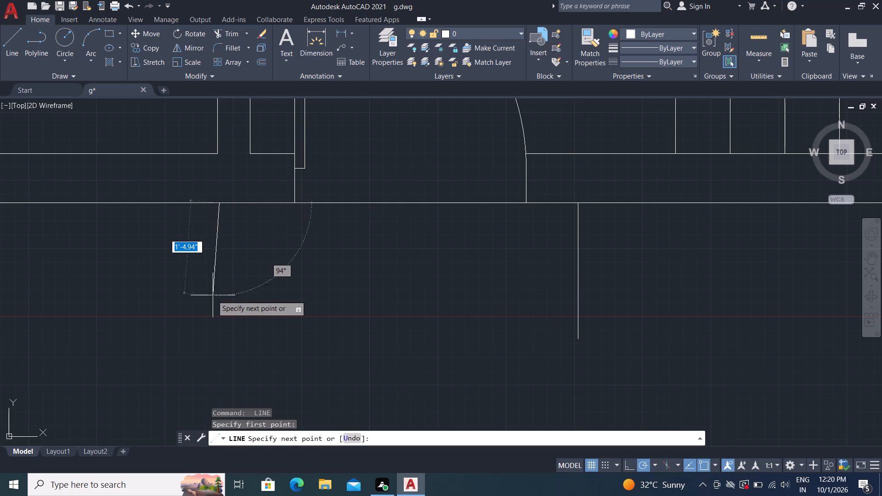
pyautogui.click(220, 327)
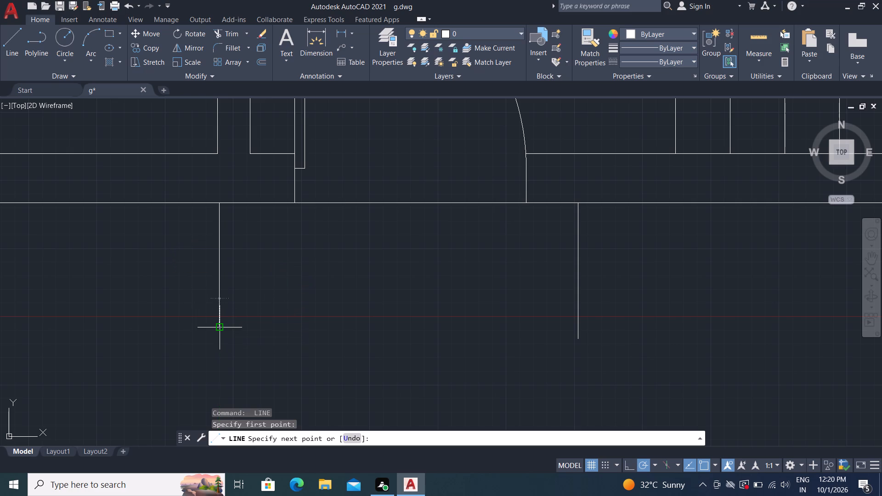
pyautogui.press('space')
# Draw a horizontal line about 5'-6" long between the two vertical lines, partway below the entrance wall.
pyautogui.press('space')
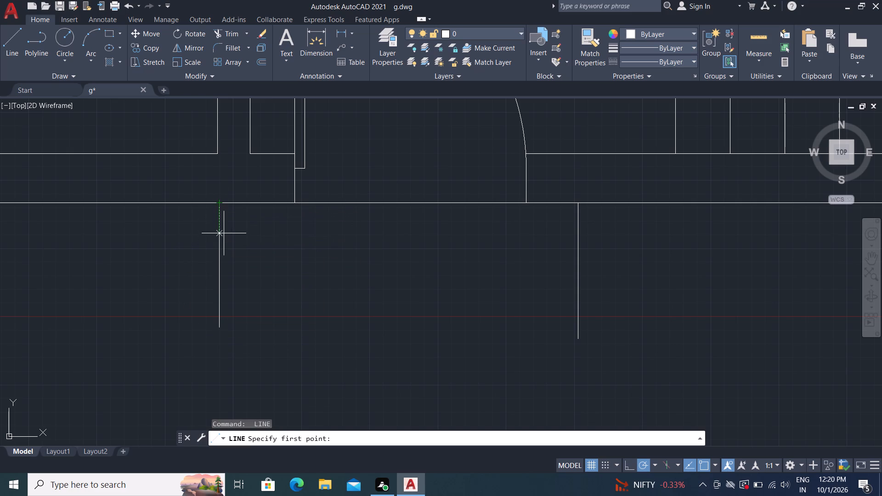
pyautogui.click(219, 256)
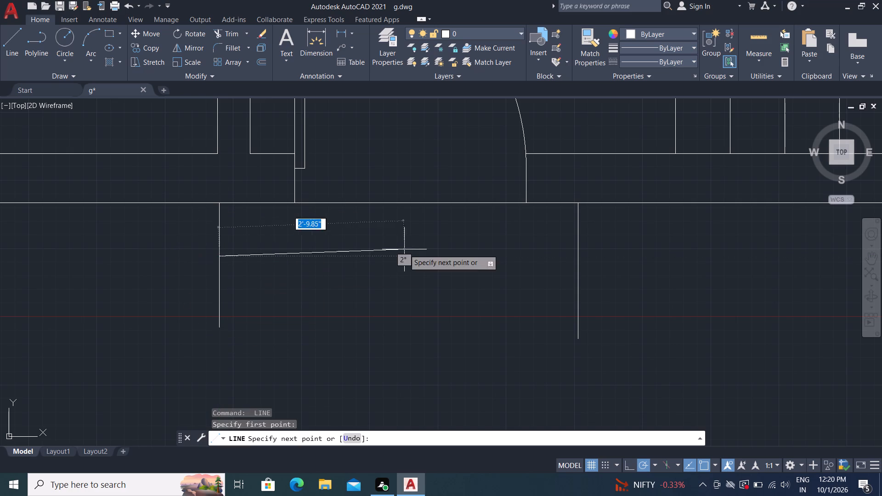
pyautogui.click(579, 256)
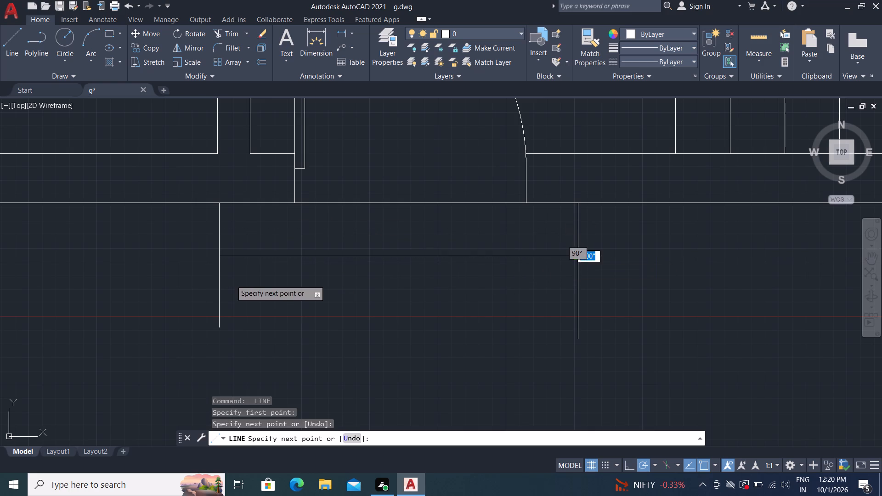
pyautogui.press('Escape')
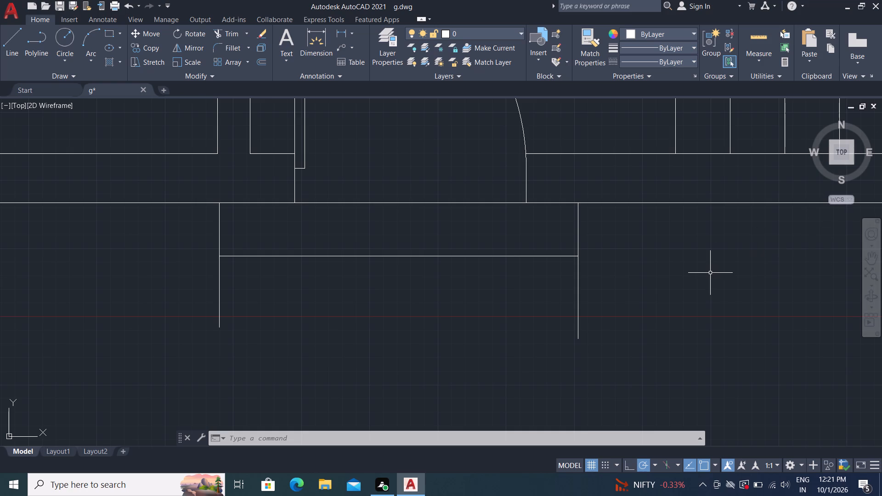
# Insert the Bed - Queen block from Home - Space Planner against the top-left room's top wall, about 2'-6" from the inner left corner.
pyautogui.hotkey('ctrl', '3')
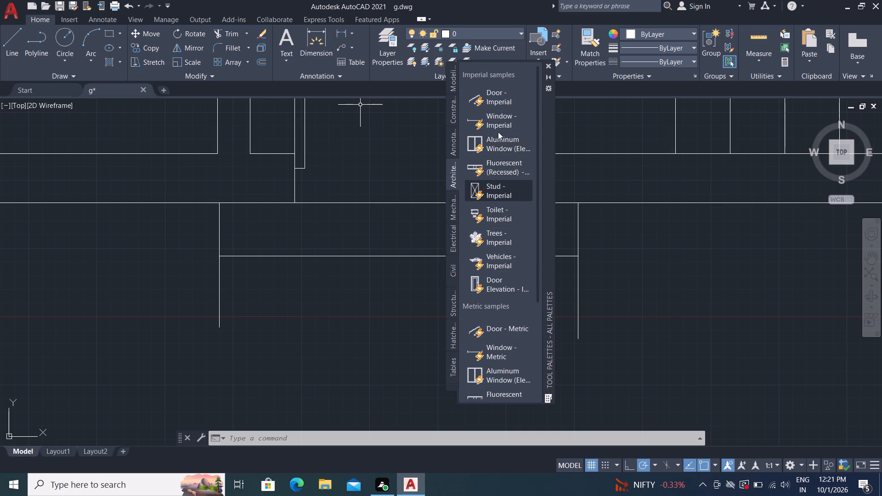
pyautogui.click(546, 66)
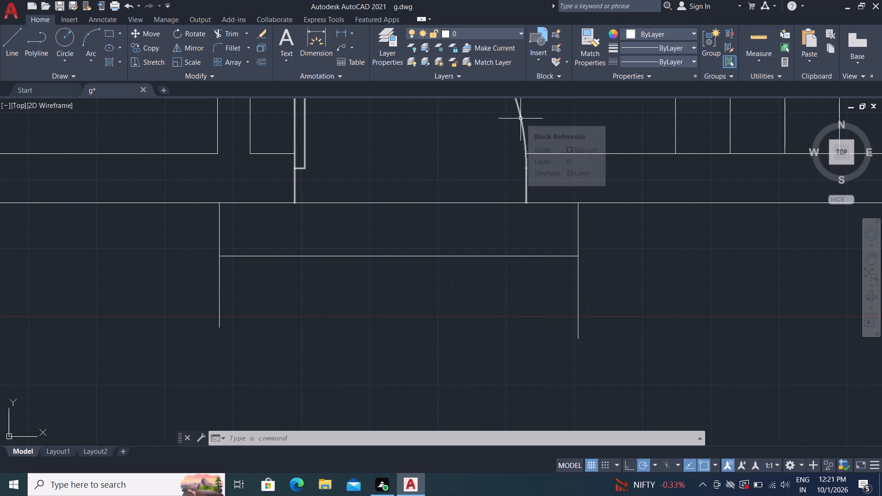
pyautogui.hotkey('ctrl', '2')
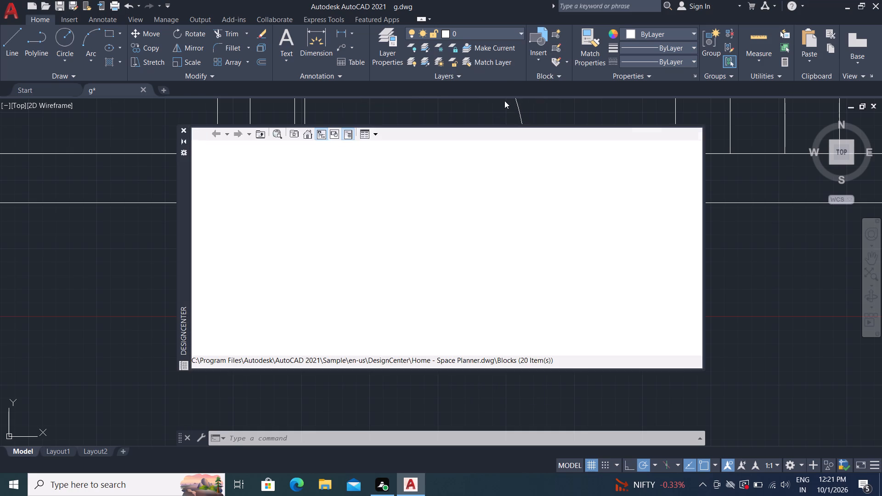
pyautogui.click(323, 168)
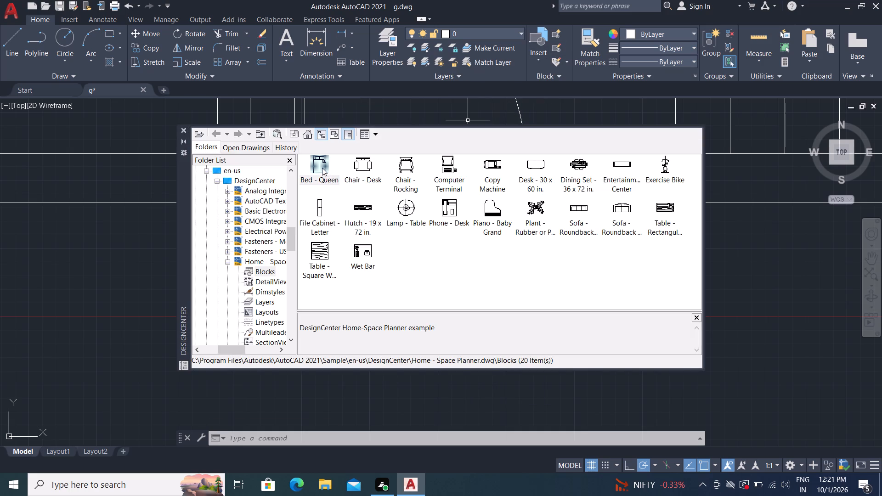
pyautogui.rightClick(322, 168)
pyautogui.click(328, 176)
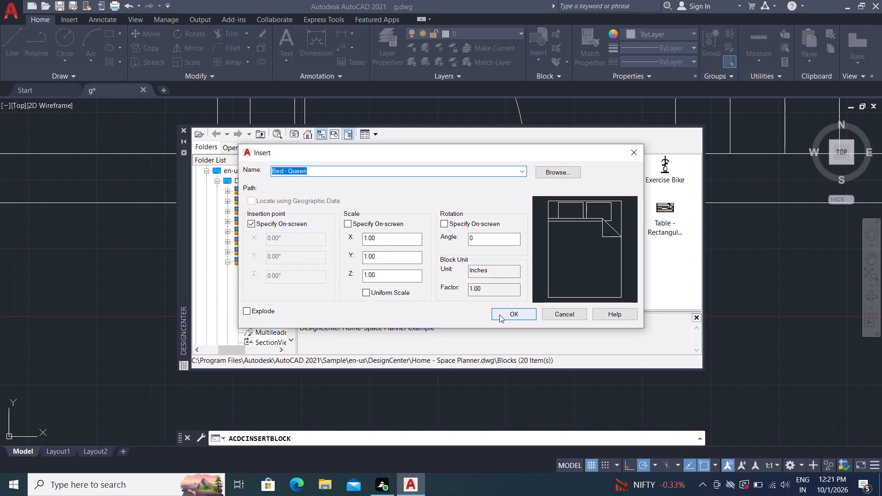
pyautogui.click(499, 315)
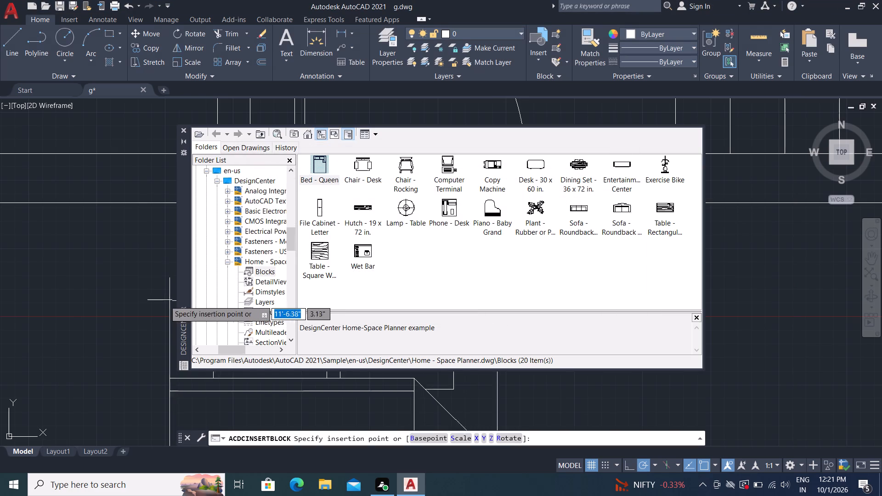
pyautogui.scroll(-5, 83, 248)
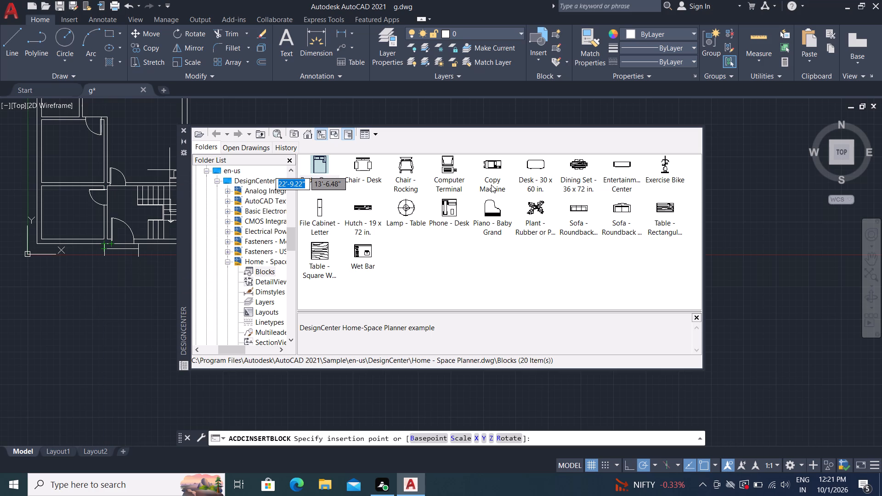
pyautogui.moveTo(491, 185); pyautogui.dragTo(688, 246, button='middle')
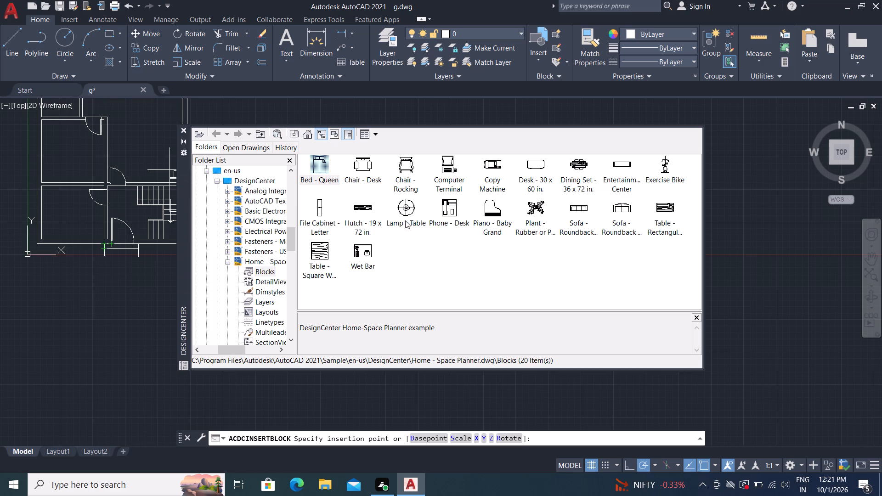
pyautogui.moveTo(145, 137); pyautogui.dragTo(193, 265, button='middle')
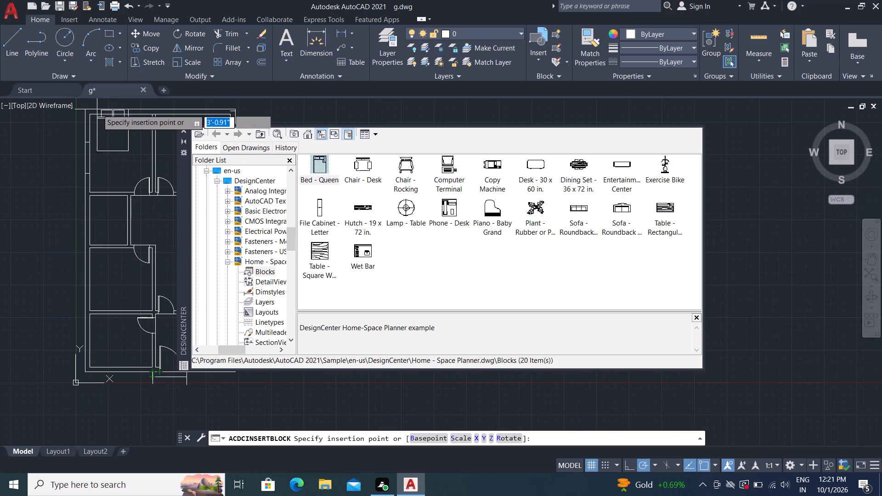
pyautogui.scroll(4, 97, 113)
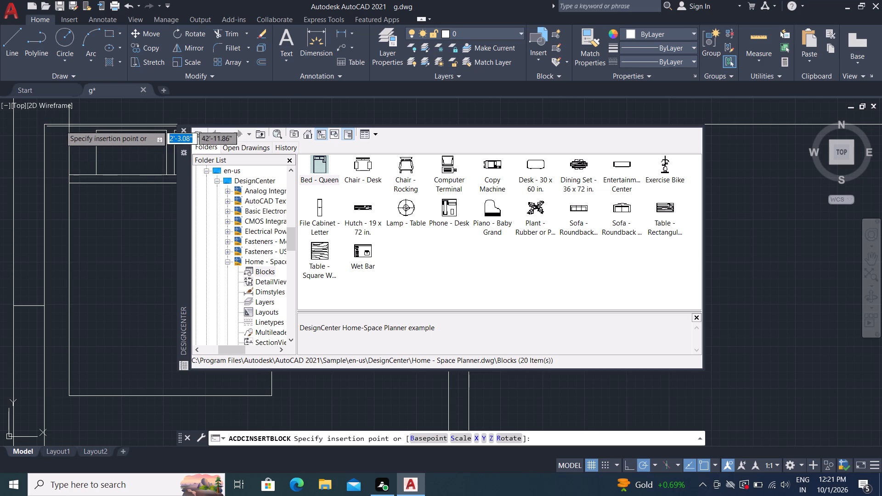
pyautogui.moveTo(67, 123); pyautogui.dragTo(68, 123, button='middle')
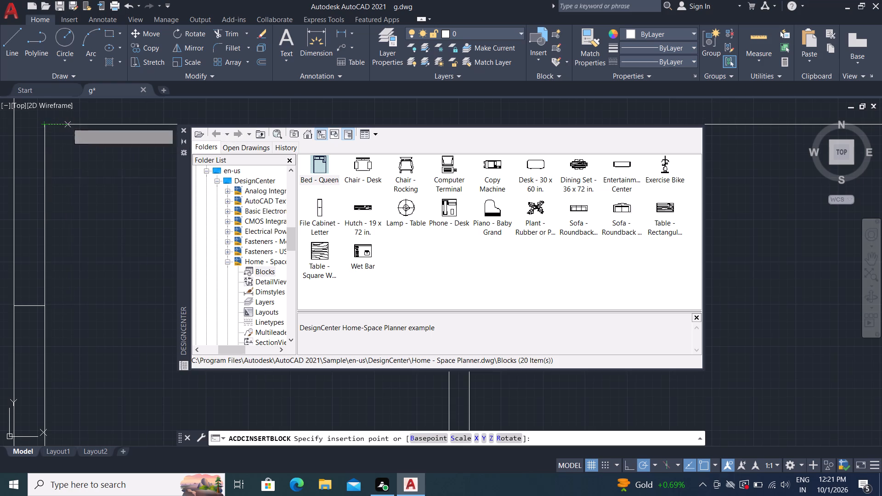
pyautogui.moveTo(68, 123); pyautogui.dragTo(0, 125, button='middle')
pyautogui.scroll(-1, 28, 126)
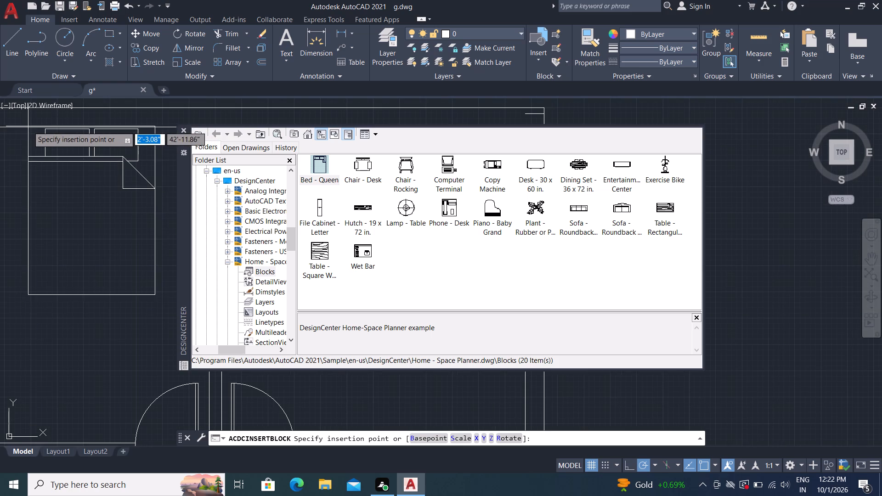
pyautogui.scroll(-2, 40, 120)
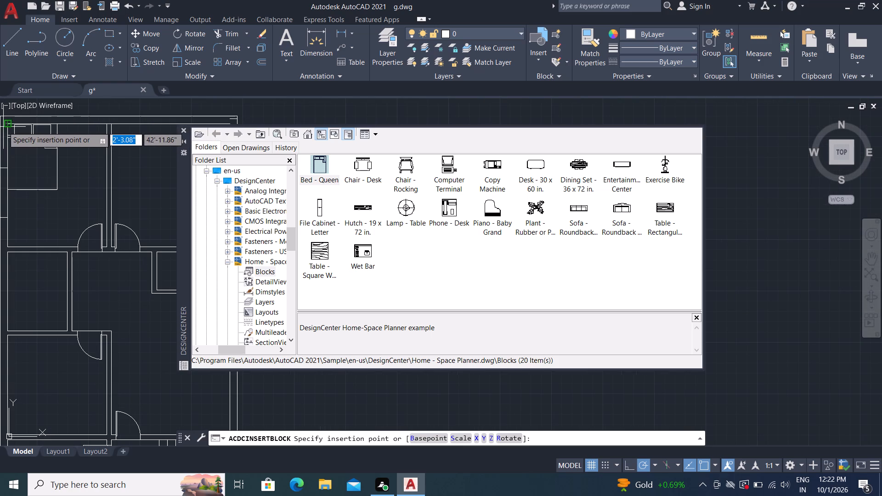
pyautogui.click(32, 125)
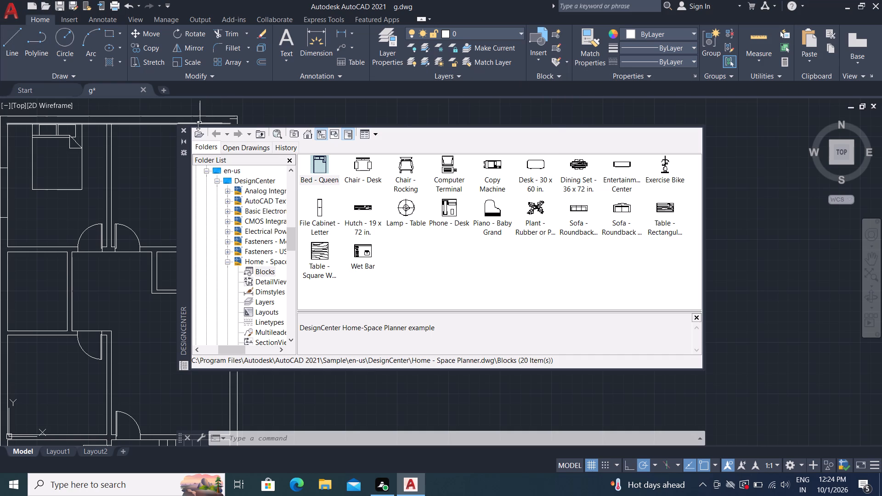
pyautogui.click(183, 129)
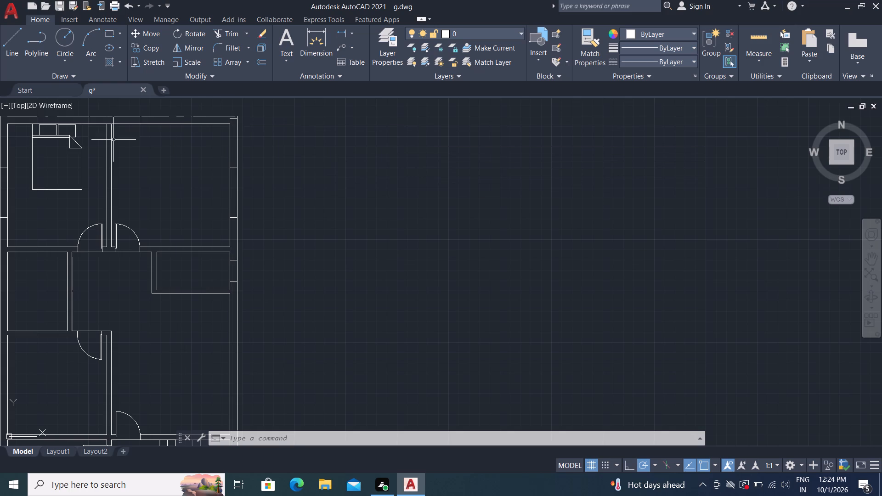
# Select the stray short horizontal line inside the outer wall at the plan's top-right corner.
pyautogui.moveTo(106, 141); pyautogui.dragTo(398, 216, button='middle')
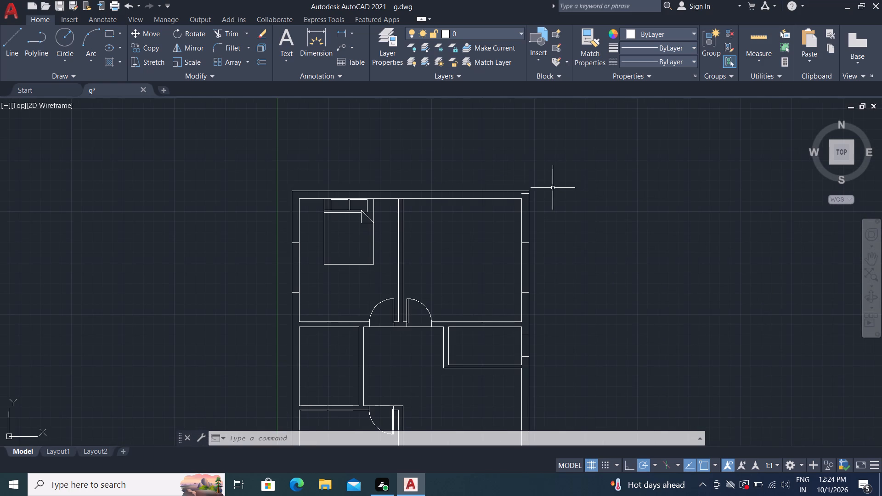
pyautogui.scroll(5, 548, 190)
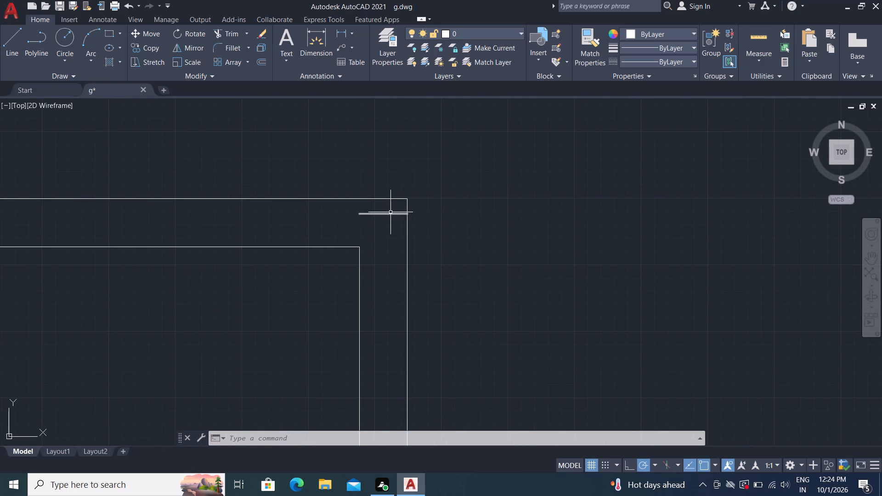
pyautogui.click(391, 212)
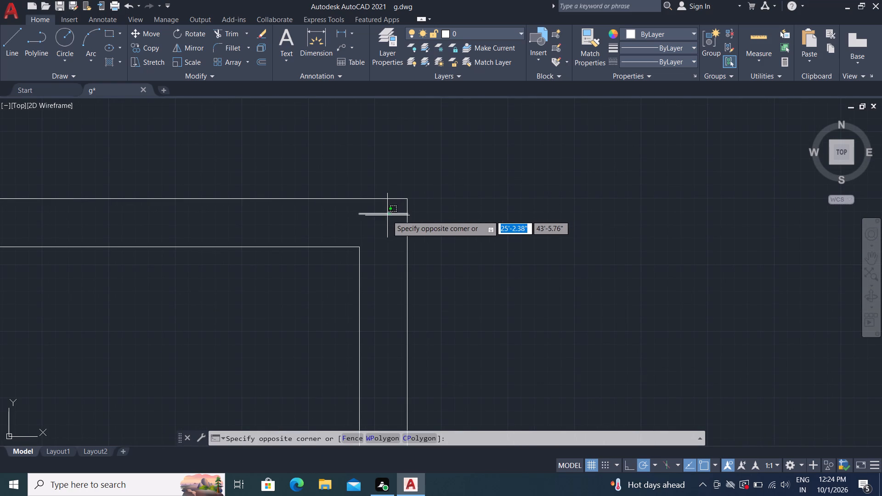
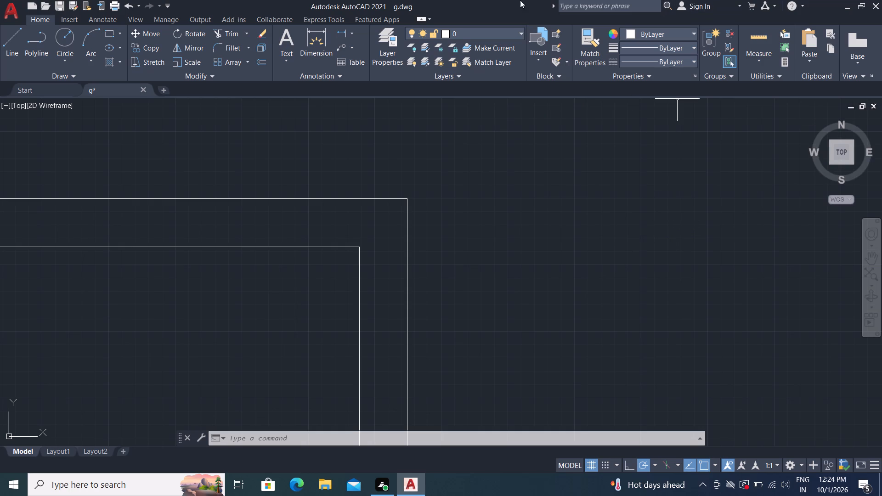
# Copy the bed from the upper-left bedroom about 11'-11" horizontally into the upper-right bedroom, with its headboard against the top wall.
pyautogui.scroll(-2, 514, 102)
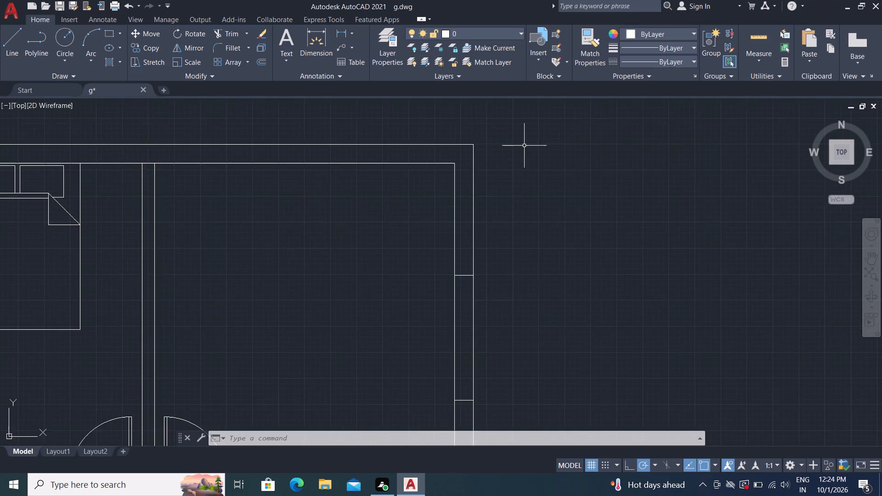
pyautogui.scroll(-2, 524, 146)
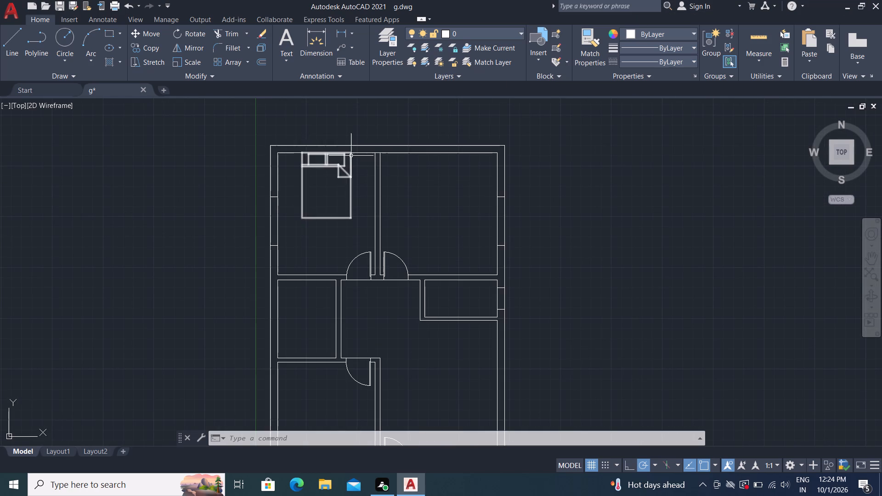
pyautogui.scroll(3, 352, 155)
pyautogui.press('c')
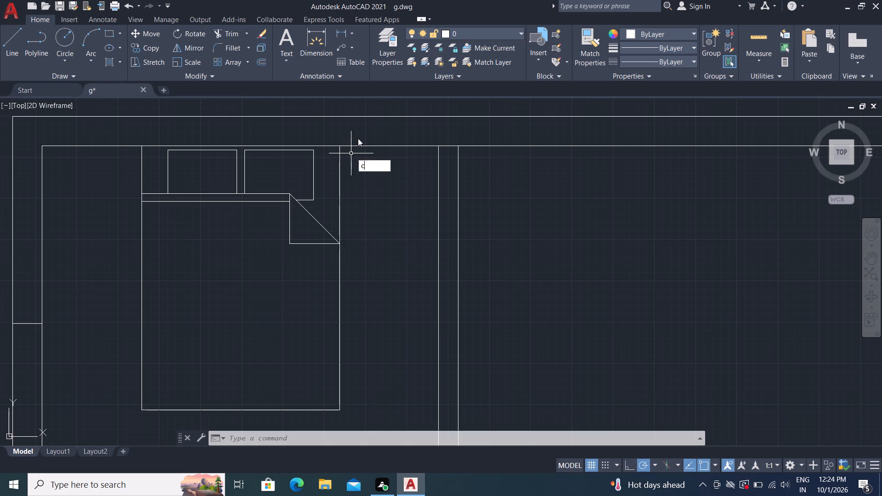
pyautogui.write('o')
pyautogui.press('space')
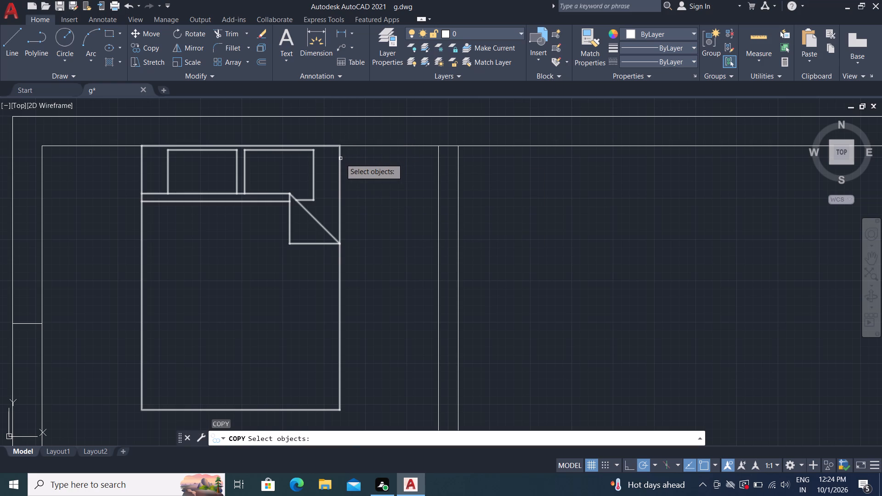
pyautogui.click(342, 158)
pyautogui.click(339, 157)
pyautogui.rightClick(336, 156)
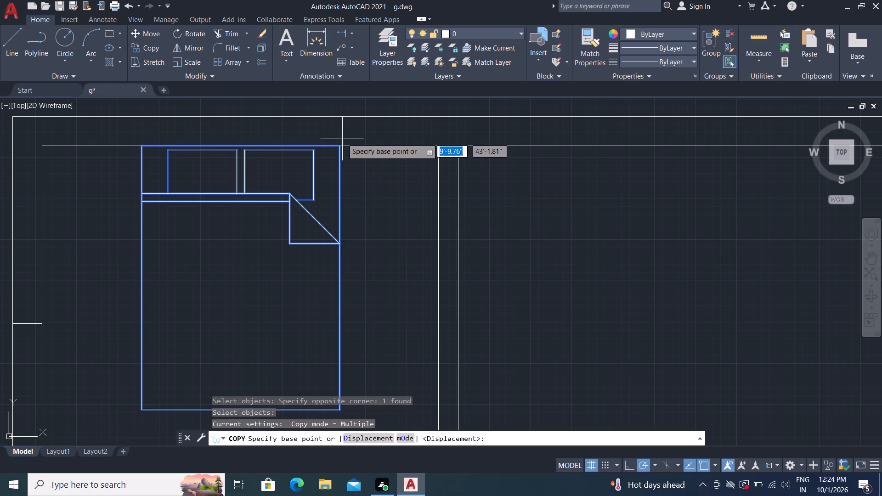
pyautogui.click(339, 146)
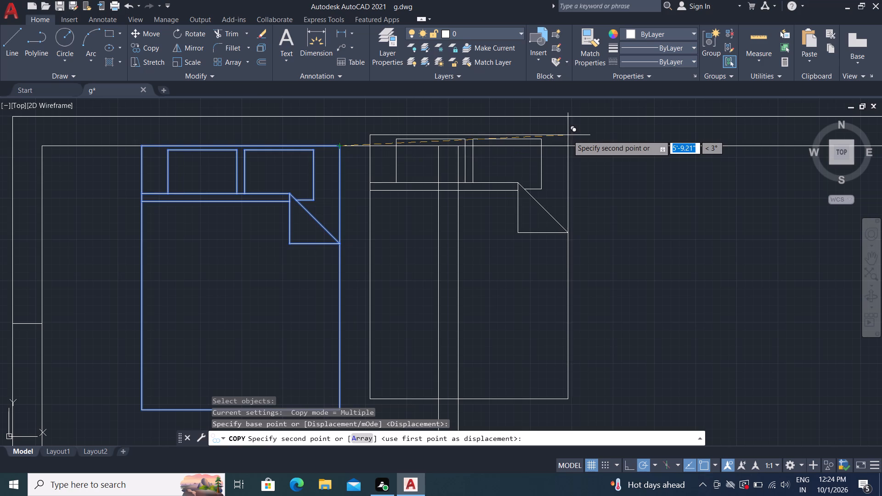
pyautogui.moveTo(564, 140); pyautogui.dragTo(390, 134, button='middle')
pyautogui.scroll(1, 518, 141)
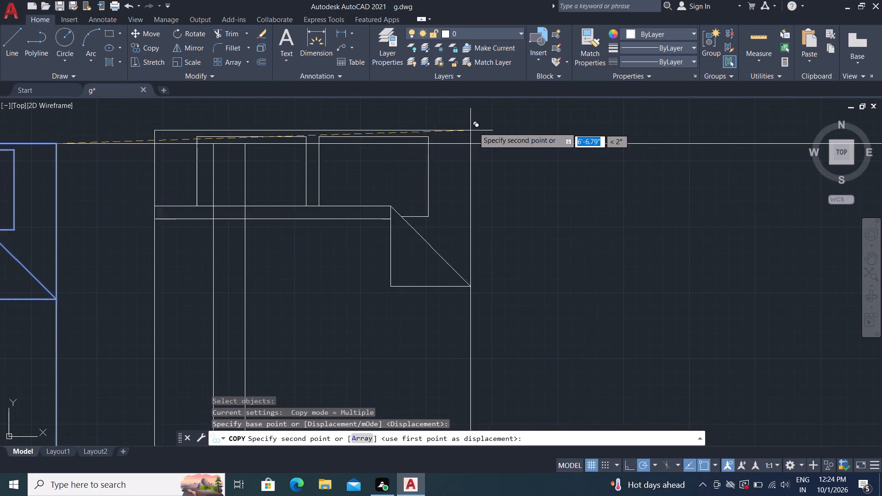
pyautogui.scroll(-1, 475, 127)
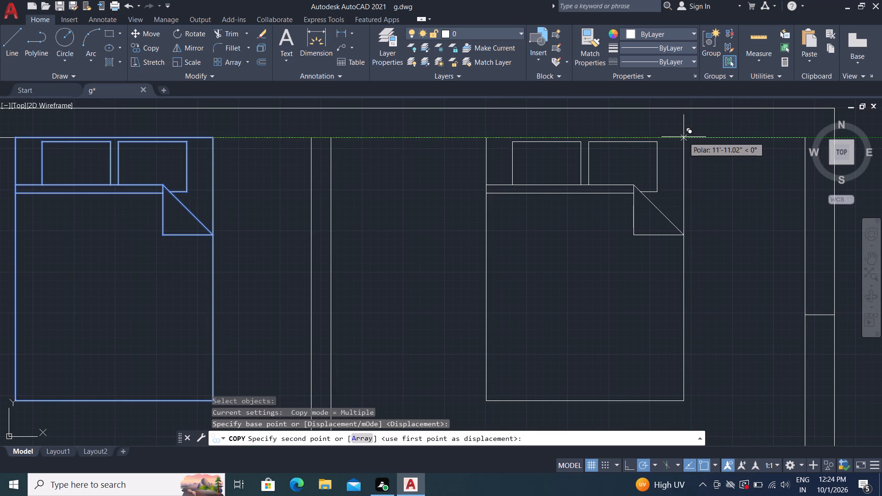
pyautogui.click(682, 137)
# Place another copy of the bed in the empty space outside the plan, left of the upper-left bedroom.
pyautogui.scroll(-2, 751, 205)
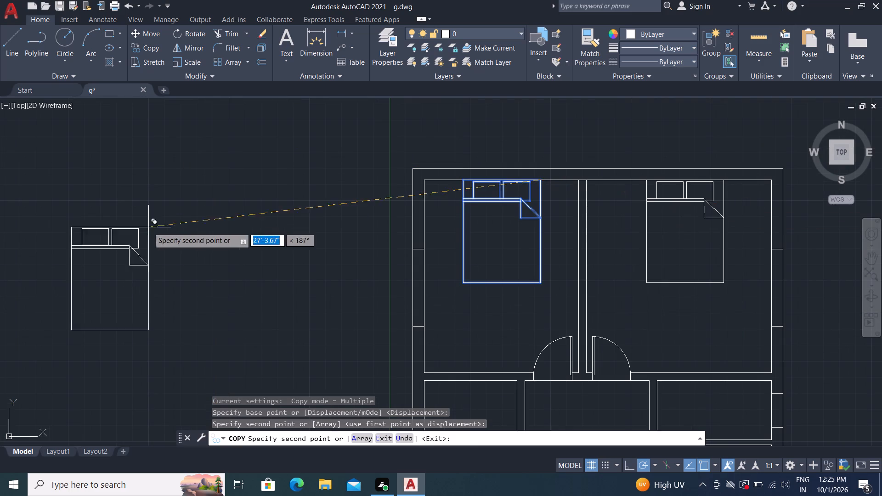
pyautogui.click(252, 237)
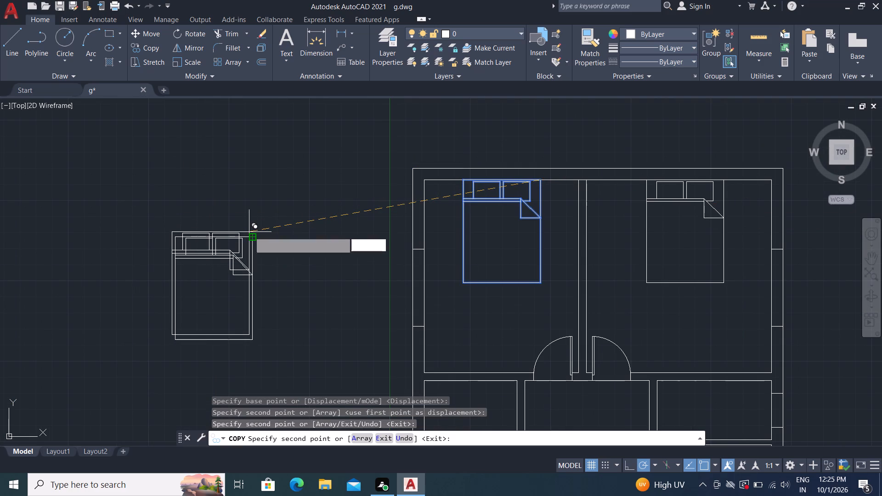
pyautogui.press('Escape')
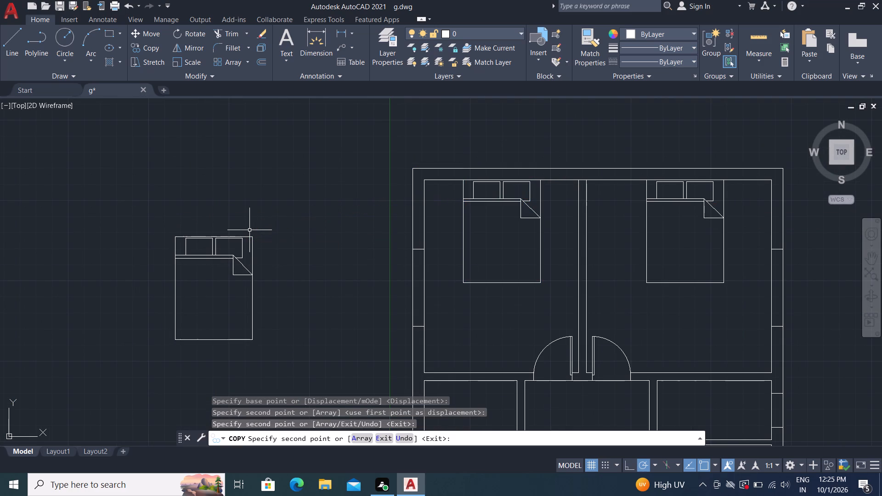
# Rotate the bed copy outside the plan by 180° about its upper-right corner.
pyautogui.write('ro')
pyautogui.press('space')
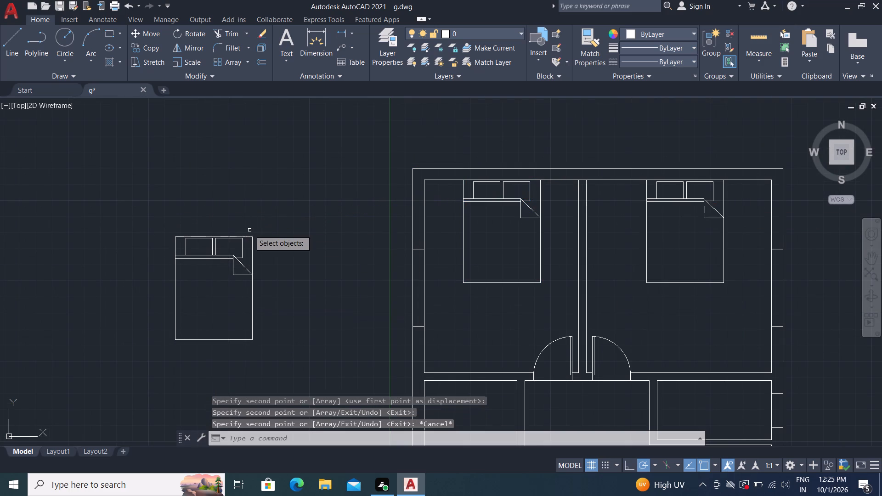
pyautogui.click(253, 258)
pyautogui.rightClick(253, 258)
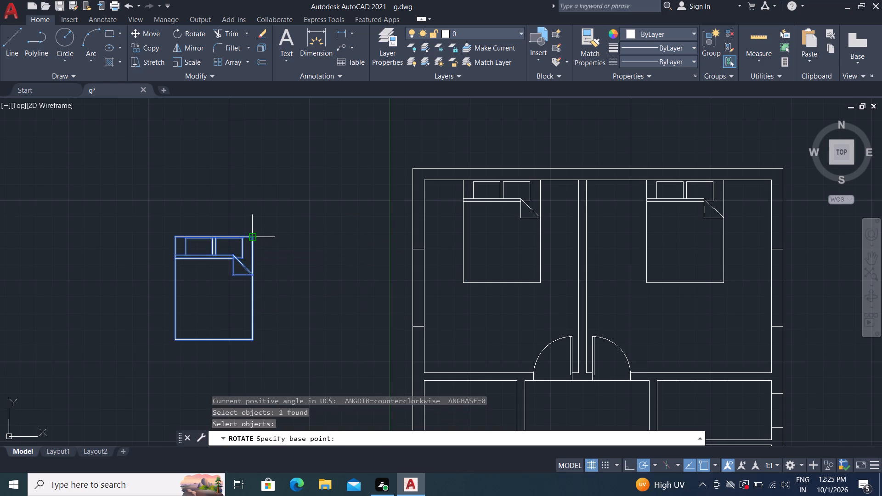
pyautogui.click(254, 236)
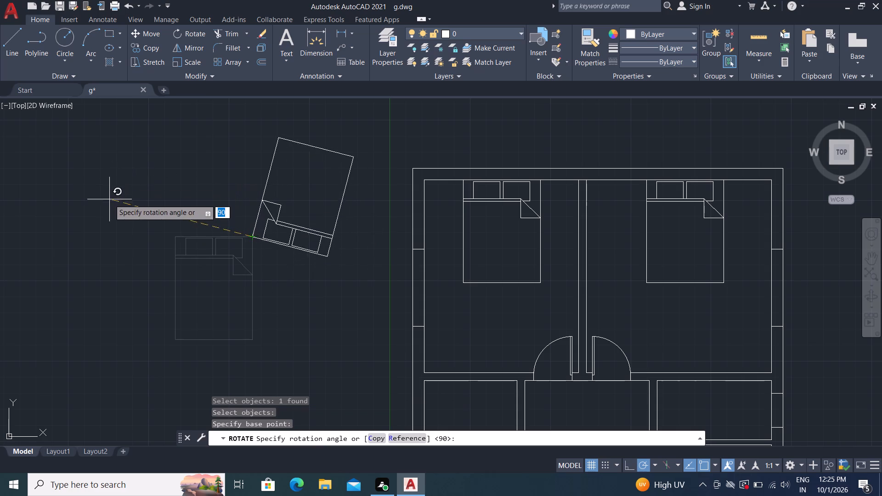
pyautogui.click(138, 235)
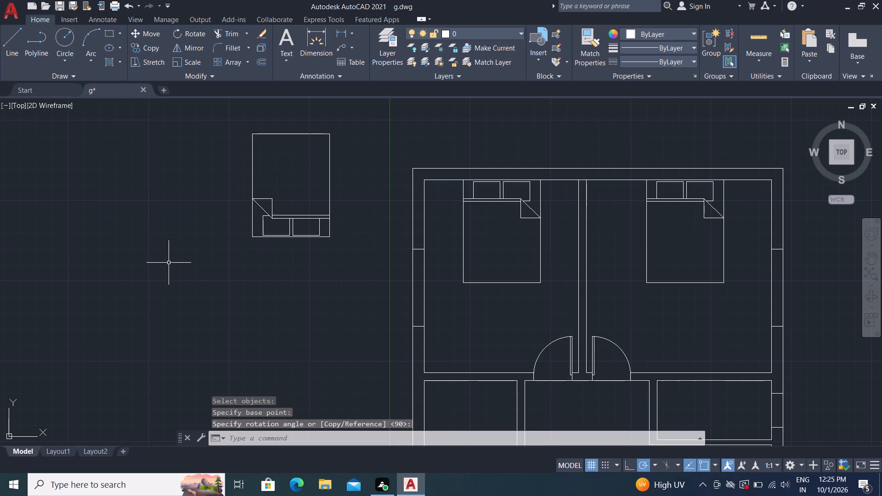
# Copy the rotated bed by its upper-right corner into the left-hand middle bedroom, with the pillows just above the room's bottom wall.
pyautogui.write('co')
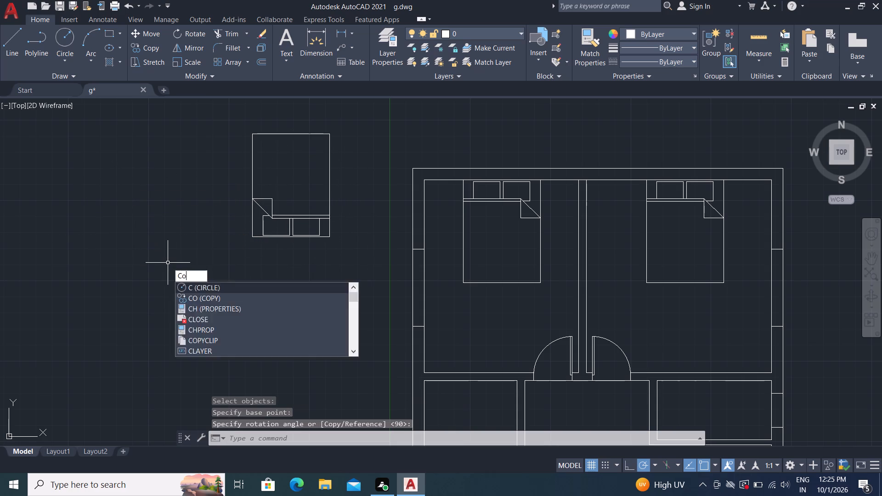
pyautogui.press('space')
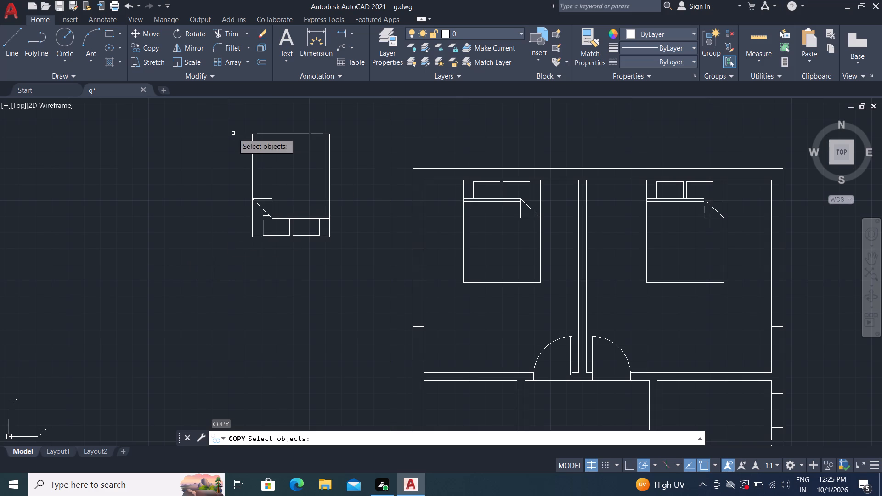
pyautogui.click(251, 154)
pyautogui.rightClick(251, 154)
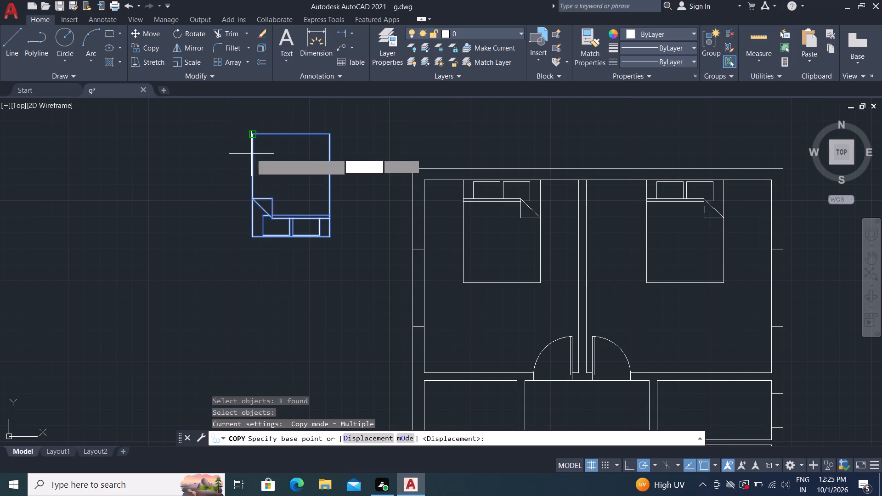
pyautogui.click(330, 132)
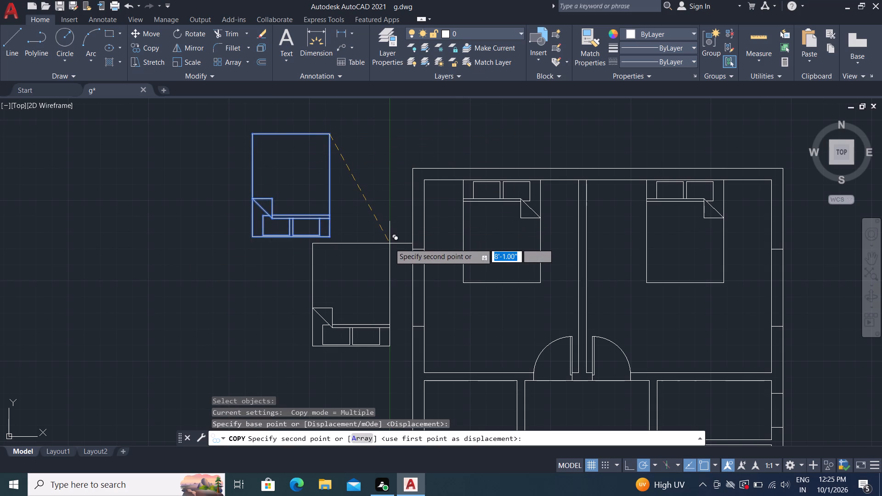
pyautogui.moveTo(389, 135); pyautogui.dragTo(387, 0, button='middle')
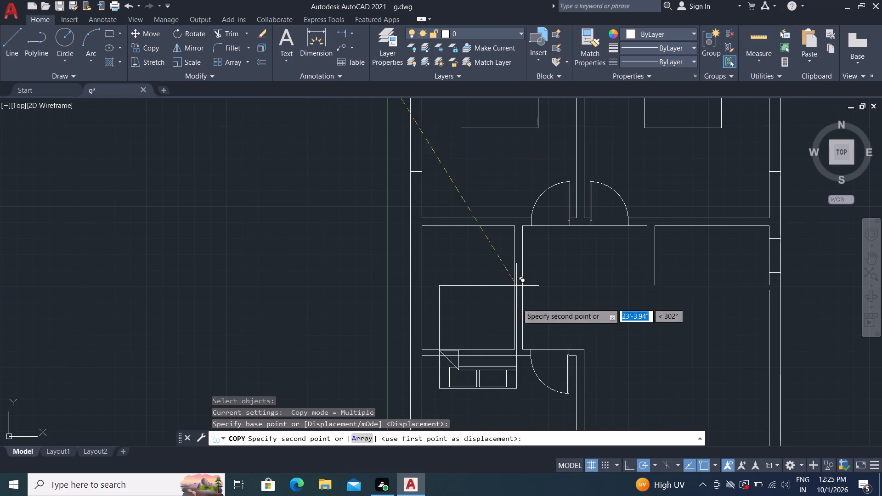
pyautogui.moveTo(527, 349); pyautogui.dragTo(486, 107, button='middle')
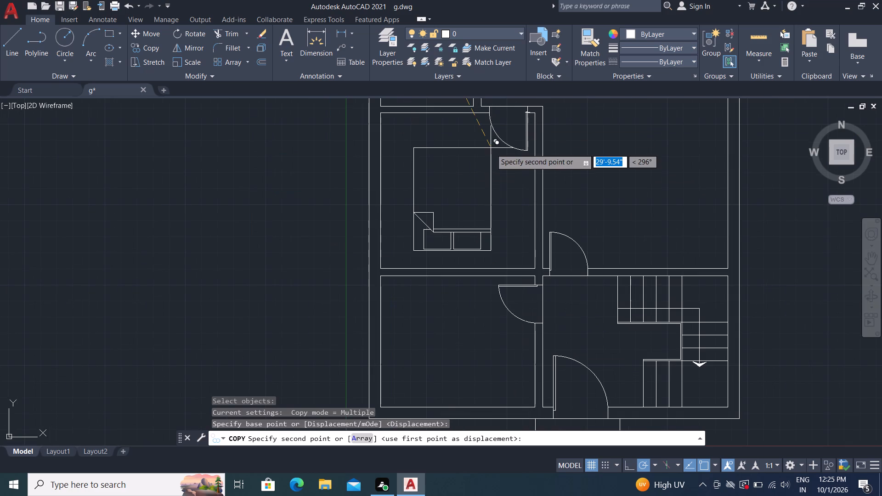
pyautogui.scroll(4, 494, 167)
pyautogui.moveTo(492, 166); pyautogui.dragTo(520, 24, button='middle')
pyautogui.scroll(-2, 523, 17)
pyautogui.scroll(-2, 468, 116)
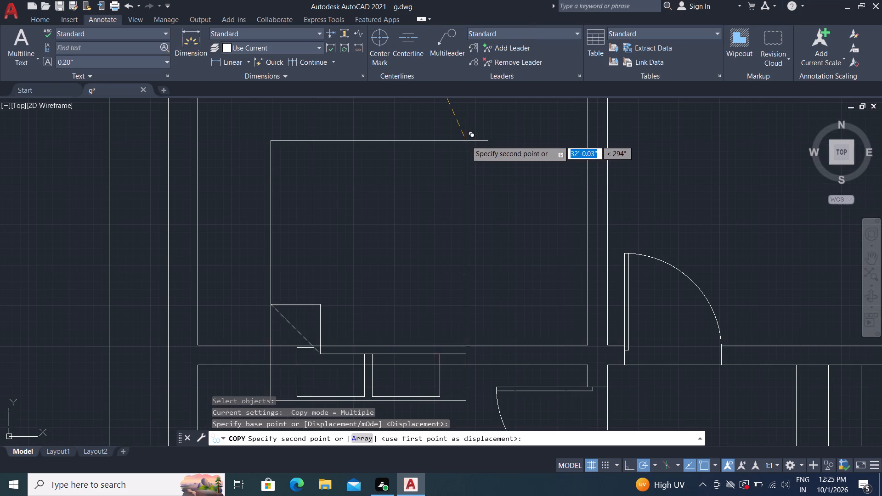
pyautogui.moveTo(468, 141); pyautogui.dragTo(490, 12, button='middle')
pyautogui.middleClick(491, 0)
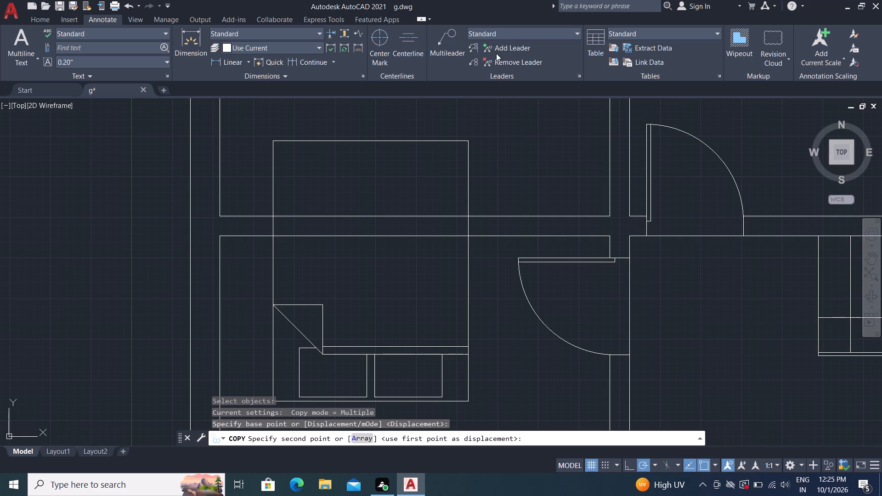
pyautogui.scroll(-4, 477, 131)
pyautogui.moveTo(477, 124); pyautogui.dragTo(491, 252, button='middle')
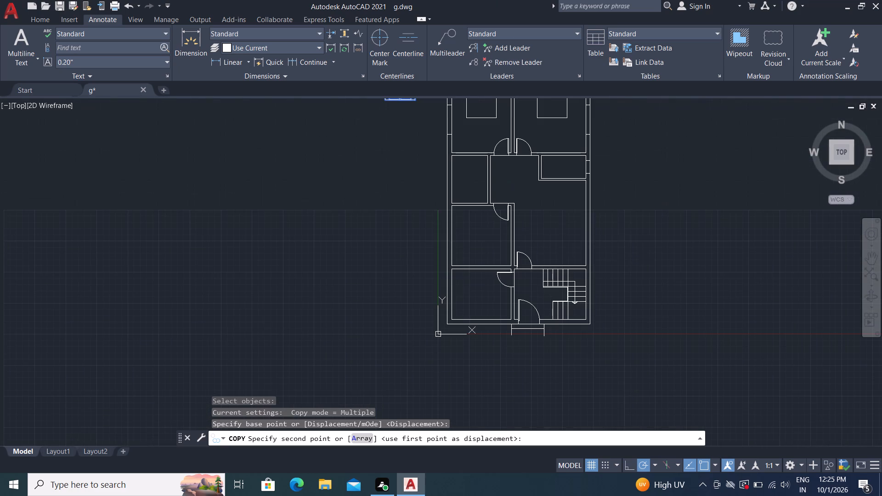
pyautogui.scroll(4, 491, 214)
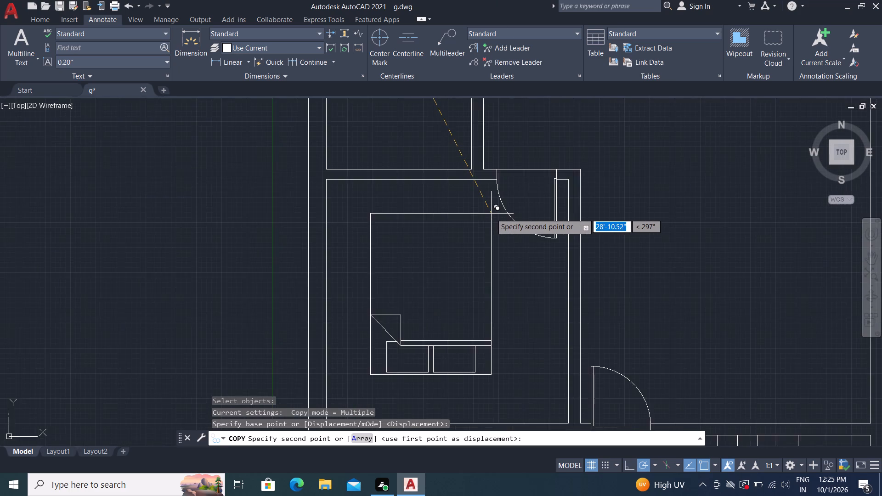
pyautogui.moveTo(491, 216); pyautogui.dragTo(531, 95, button='middle')
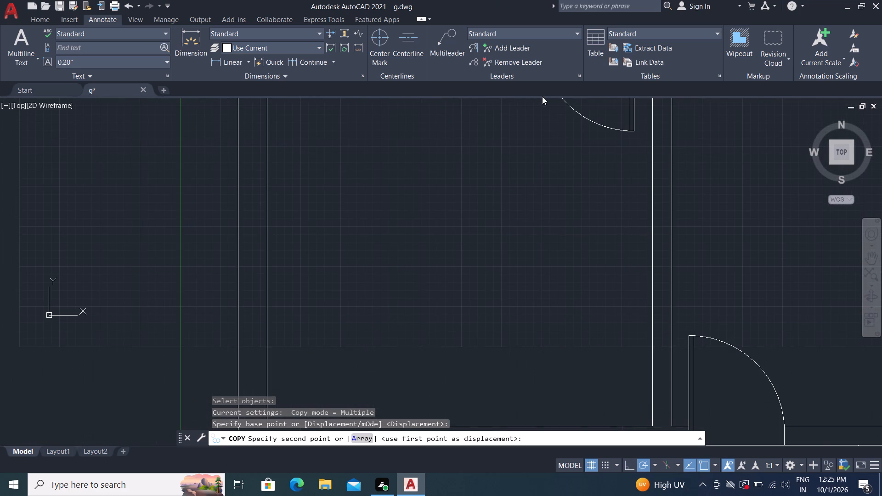
pyautogui.scroll(-1, 544, 107)
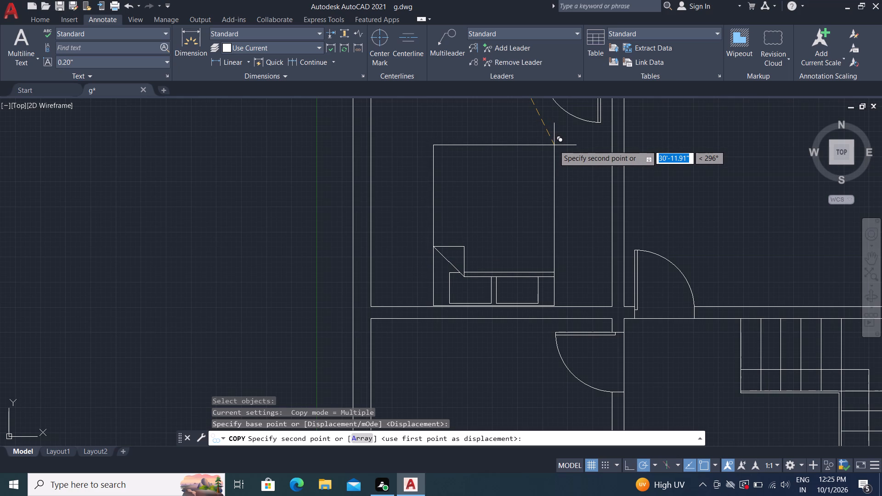
pyautogui.click(554, 145)
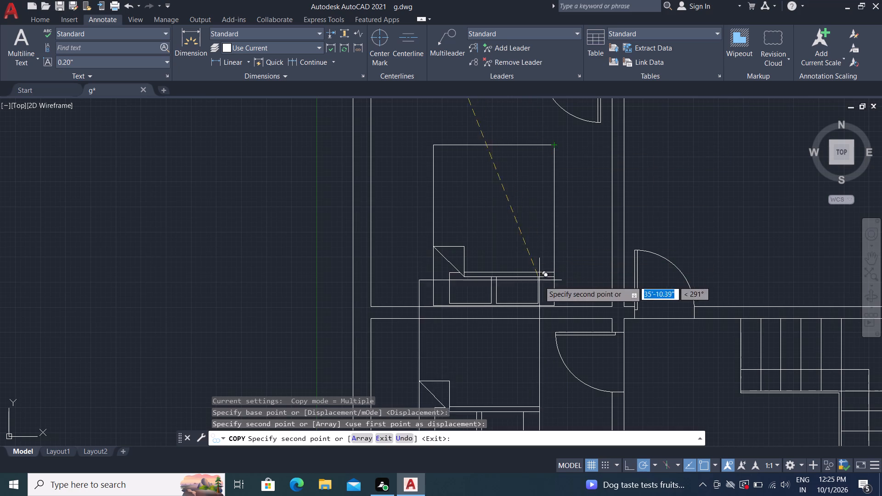
pyautogui.scroll(4, 540, 326)
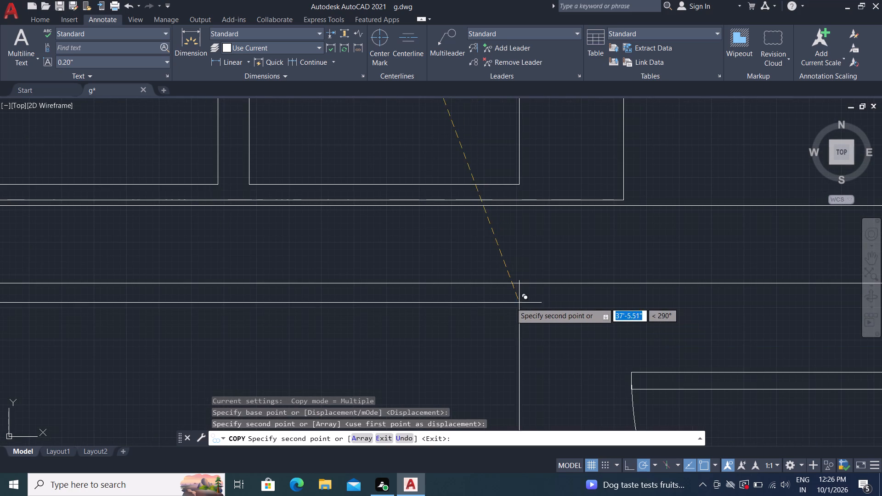
pyautogui.press('Escape')
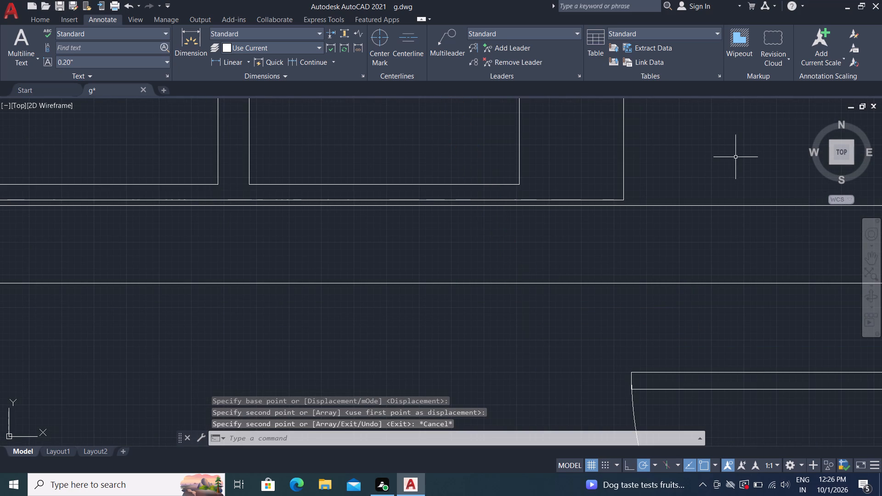
# Move the middle bedroom's bed straight down from its lower-right corner onto the inner line of the bottom wall.
pyautogui.press('m')
pyautogui.press('space')
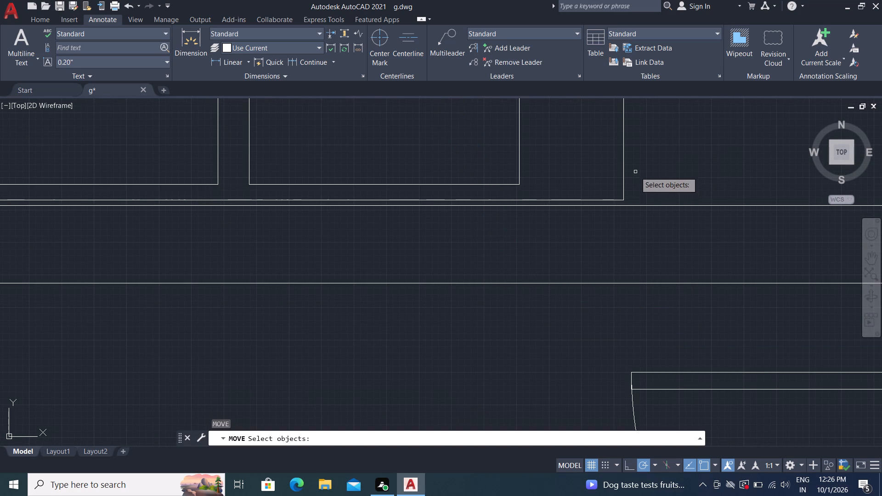
pyautogui.click(623, 146)
pyautogui.scroll(1, 623, 146)
pyautogui.rightClick(623, 146)
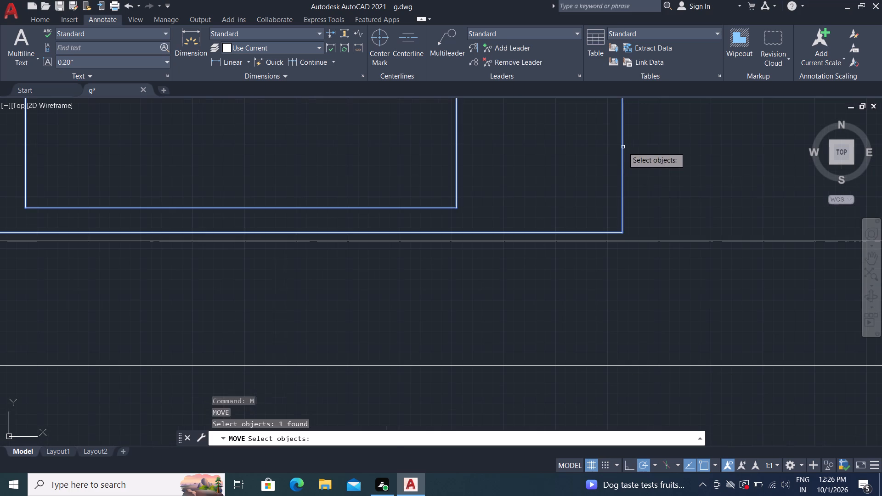
pyautogui.click(622, 231)
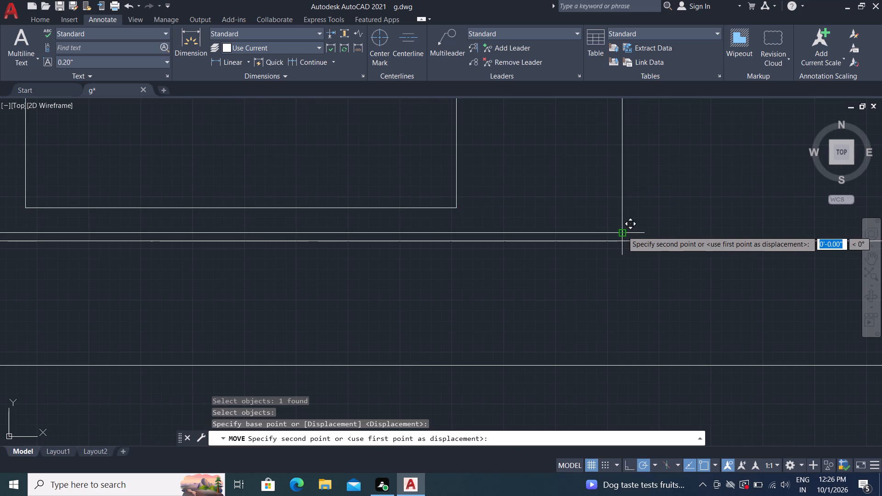
pyautogui.click(627, 242)
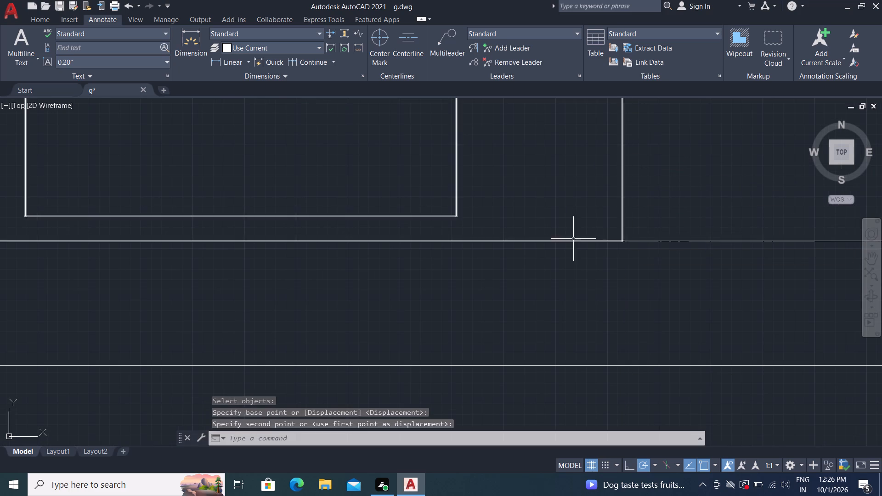
pyautogui.scroll(-7, 577, 224)
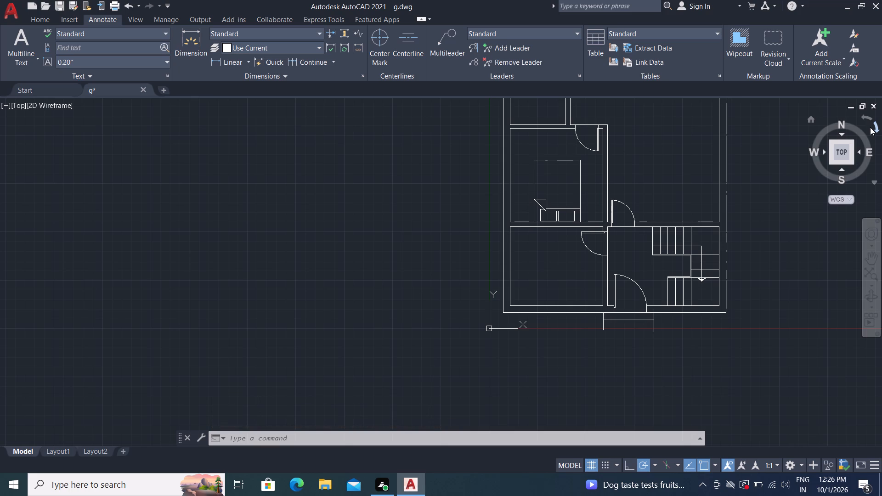
# Insert the Toilet - Imperial block in the empty space outside the plan, left of the middle bedroom.
pyautogui.hotkey('ctrl', '2')
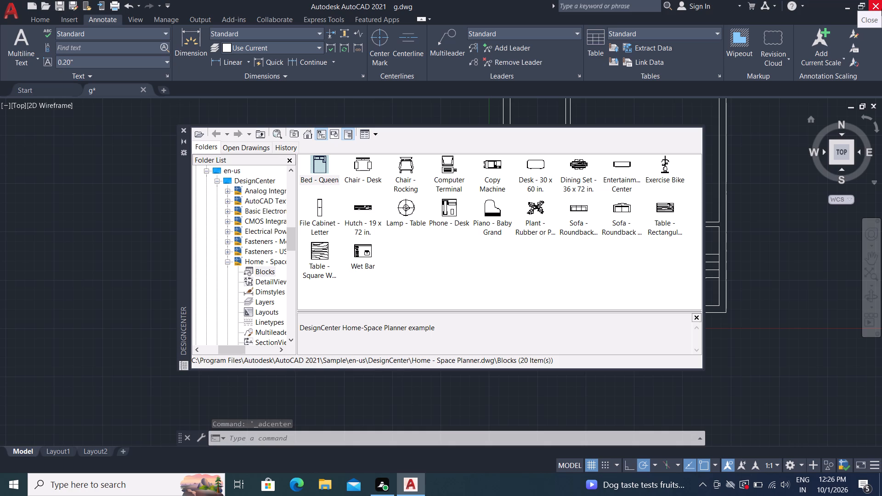
pyautogui.click(184, 128)
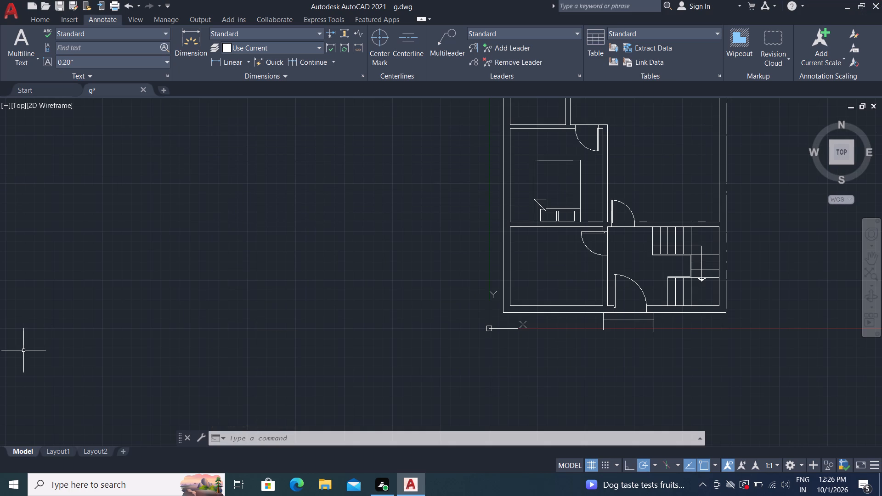
pyautogui.hotkey('ctrl', '3')
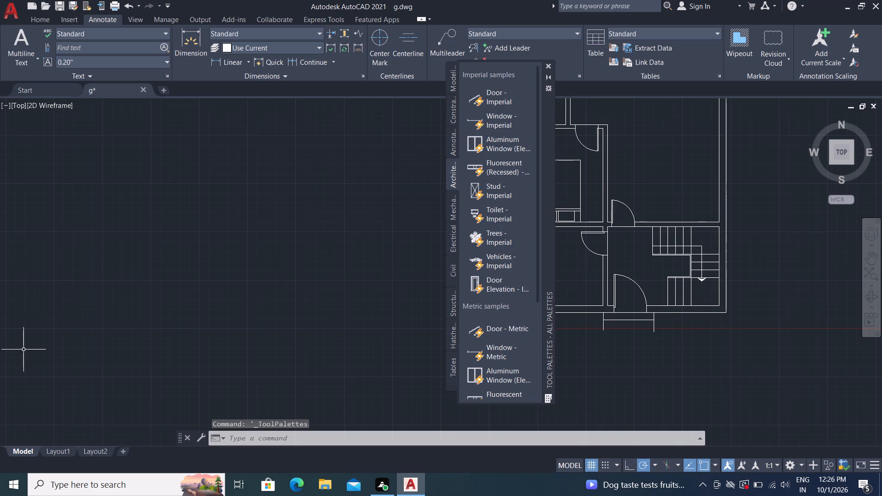
pyautogui.click(492, 213)
pyautogui.click(478, 214)
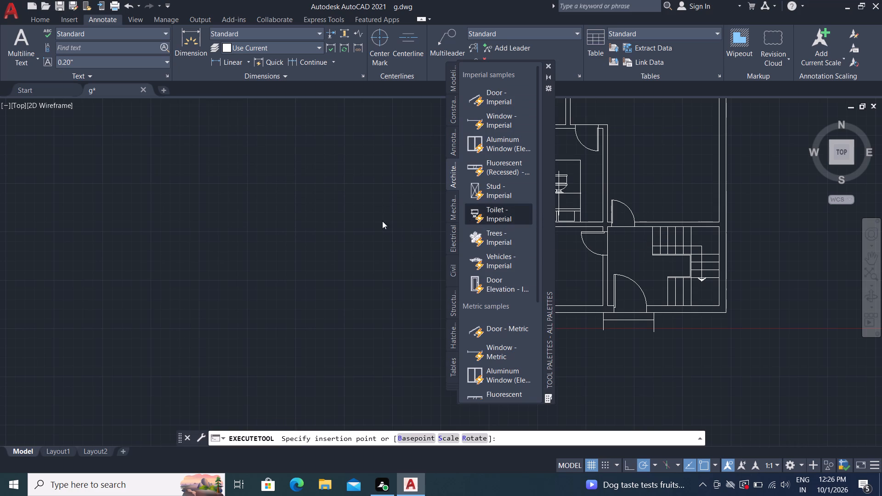
pyautogui.click(378, 173)
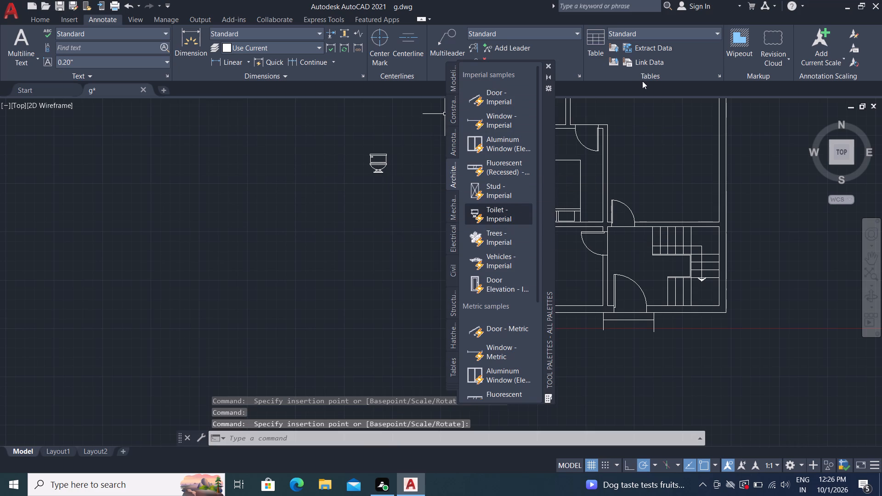
pyautogui.click(548, 65)
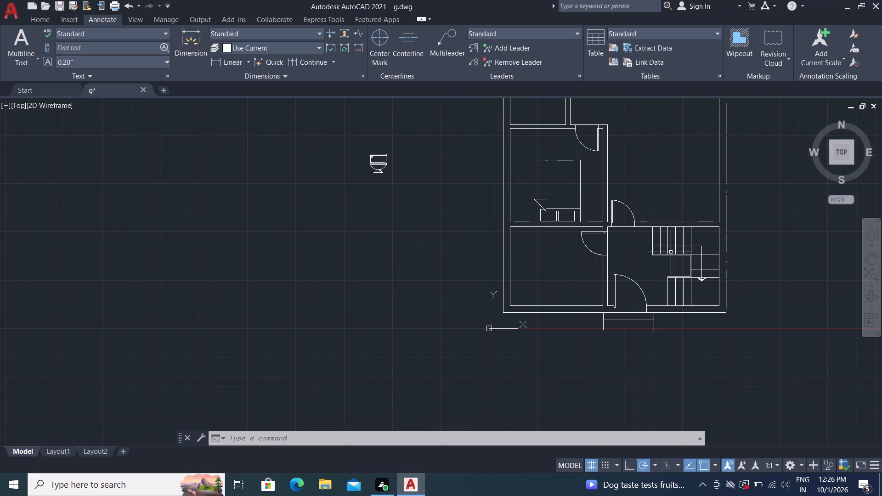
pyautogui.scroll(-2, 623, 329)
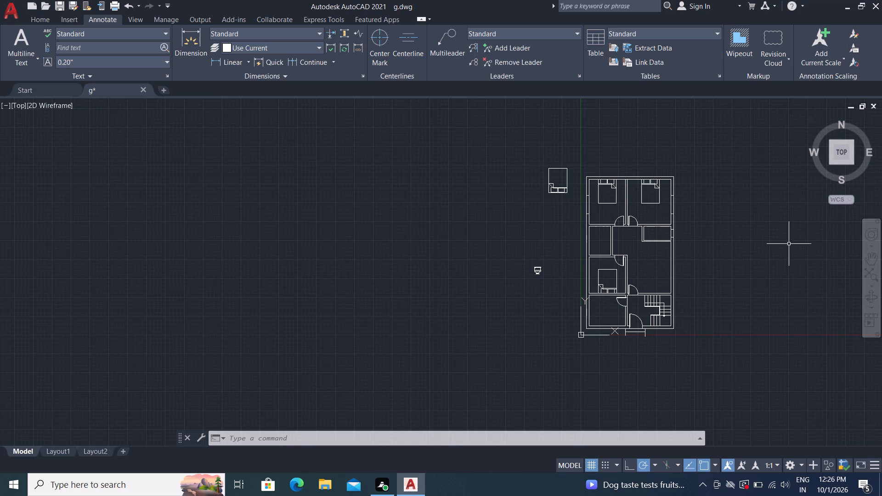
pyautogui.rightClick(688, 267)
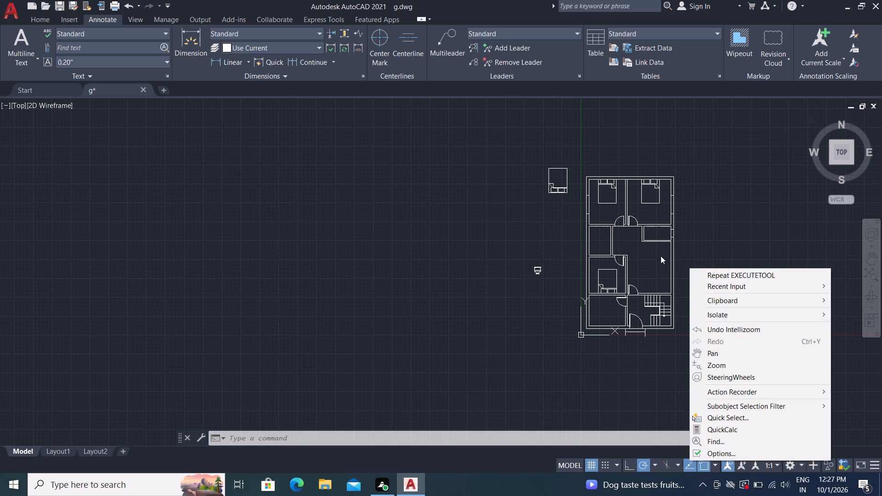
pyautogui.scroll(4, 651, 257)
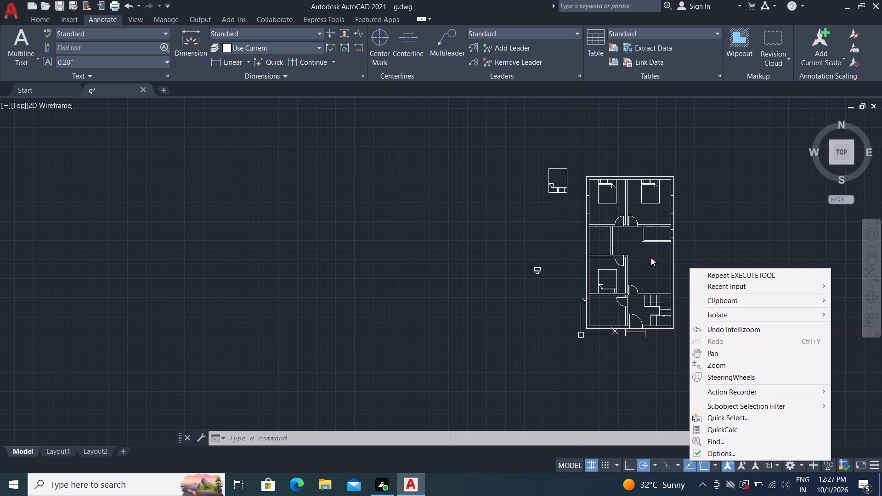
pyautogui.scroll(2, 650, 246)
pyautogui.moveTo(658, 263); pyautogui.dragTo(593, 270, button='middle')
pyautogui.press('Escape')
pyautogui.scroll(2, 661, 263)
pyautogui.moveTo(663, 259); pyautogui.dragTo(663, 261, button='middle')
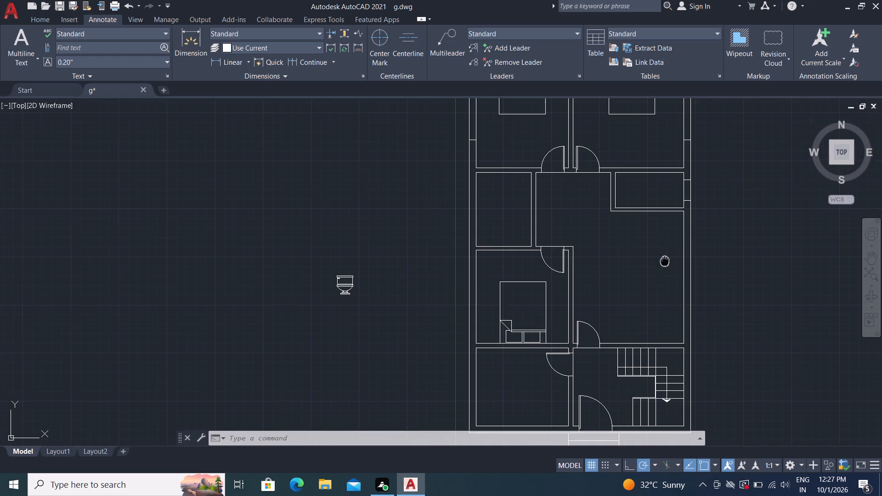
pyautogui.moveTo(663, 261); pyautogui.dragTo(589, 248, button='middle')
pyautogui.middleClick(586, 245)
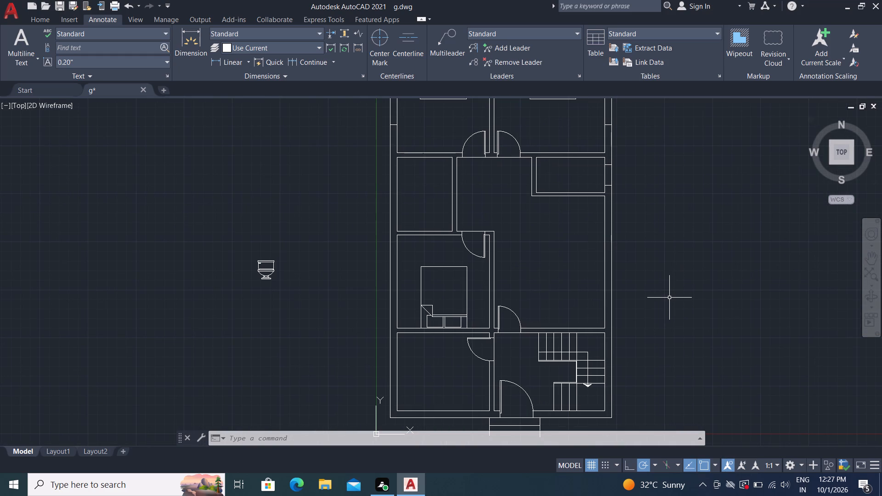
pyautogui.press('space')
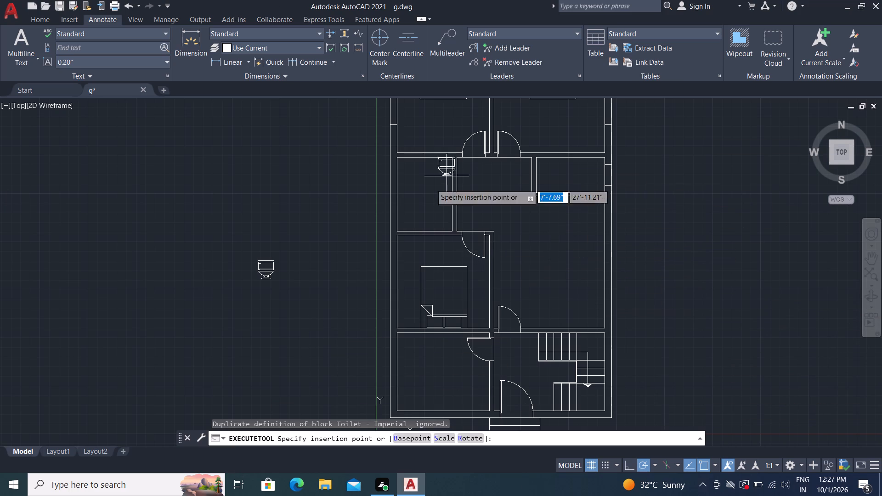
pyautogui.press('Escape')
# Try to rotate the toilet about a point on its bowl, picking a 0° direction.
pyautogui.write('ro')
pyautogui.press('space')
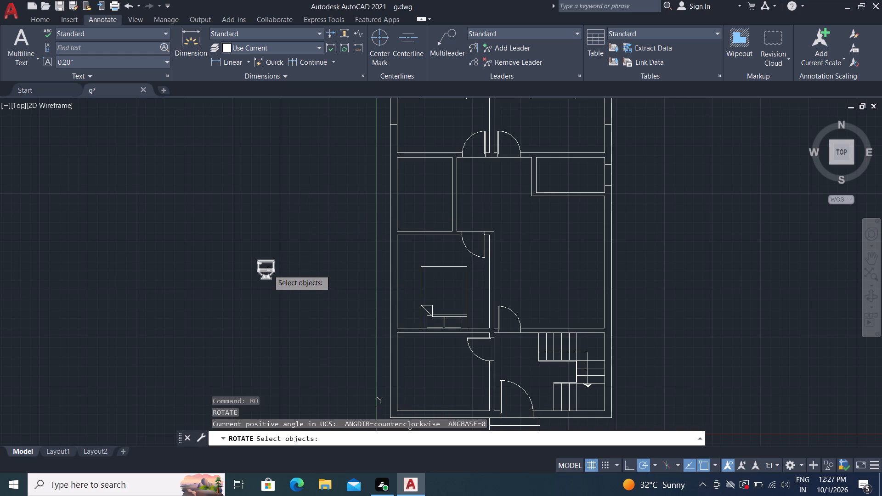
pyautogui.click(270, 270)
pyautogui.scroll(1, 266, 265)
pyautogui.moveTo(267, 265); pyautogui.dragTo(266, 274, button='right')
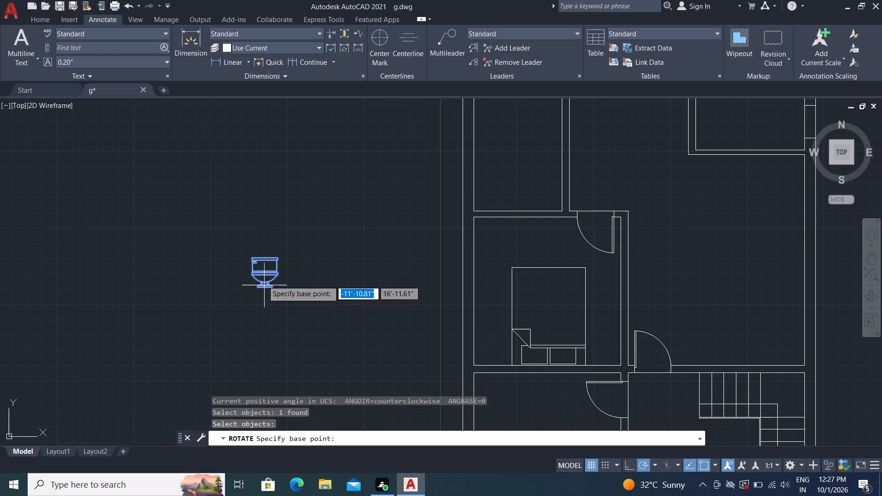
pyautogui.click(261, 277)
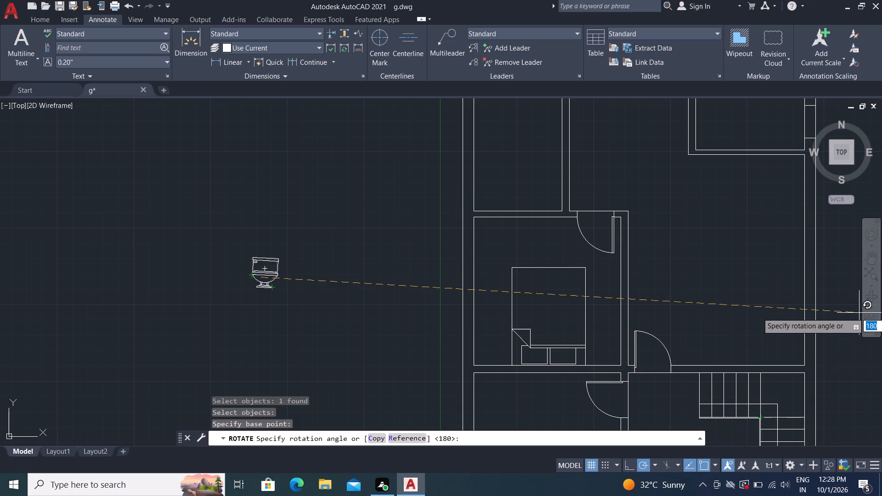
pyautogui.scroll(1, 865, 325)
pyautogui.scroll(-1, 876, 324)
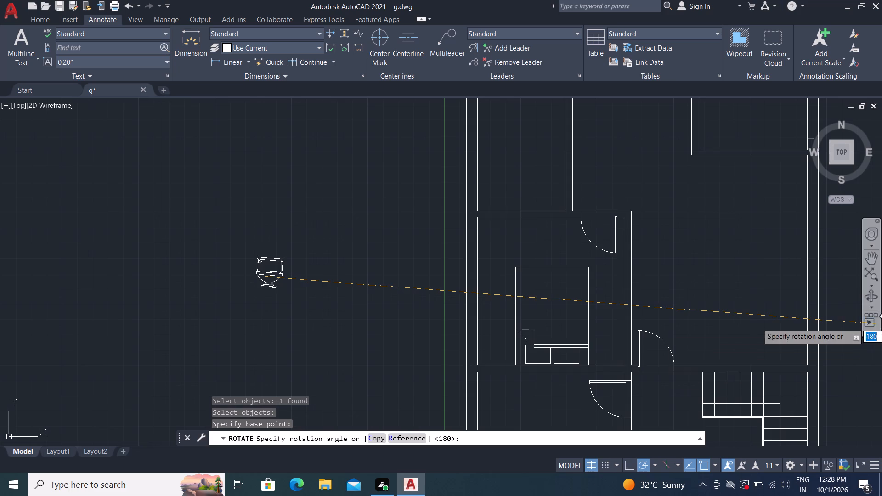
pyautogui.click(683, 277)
# Rotate the toilet outside the plan by 270° about the lower-left corner of its base.
pyautogui.scroll(2, 267, 254)
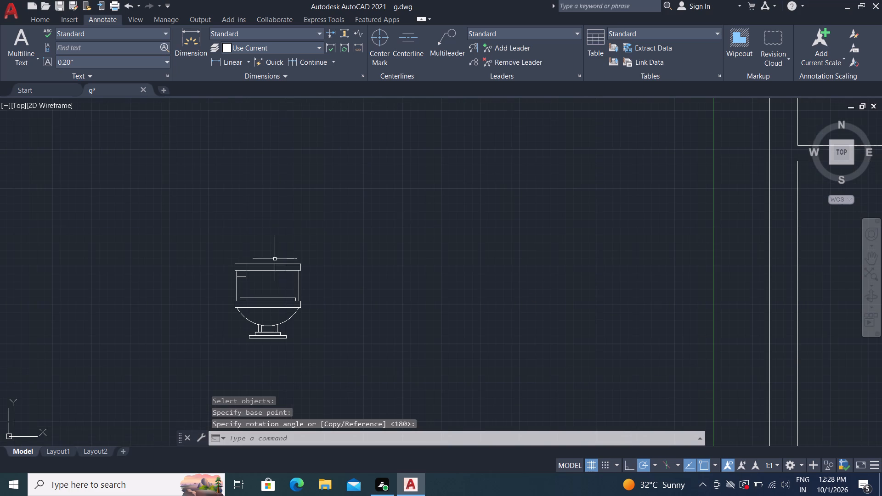
pyautogui.write('ro')
pyautogui.press('space')
pyautogui.click(302, 304)
pyautogui.moveTo(298, 298); pyautogui.dragTo(300, 305, button='right')
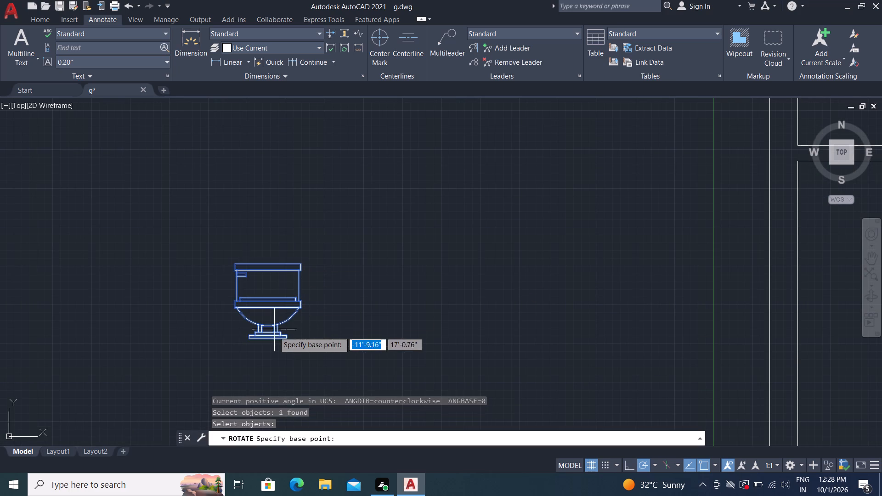
pyautogui.click(251, 338)
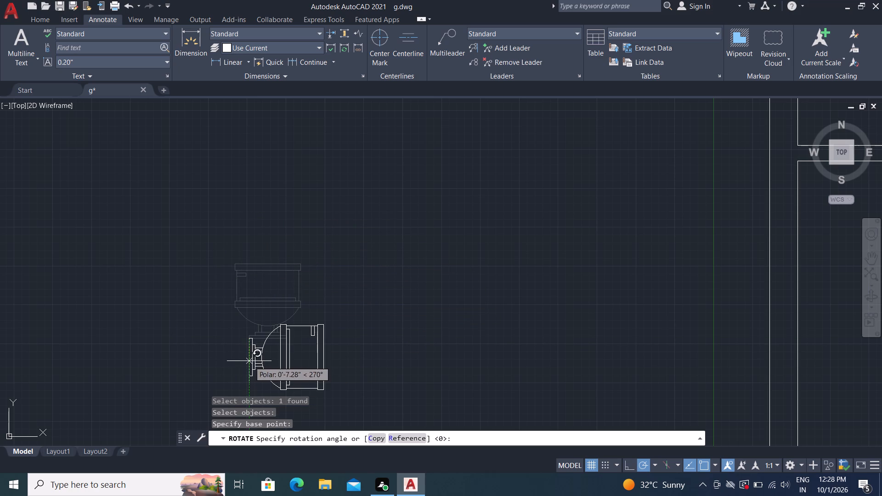
pyautogui.click(248, 357)
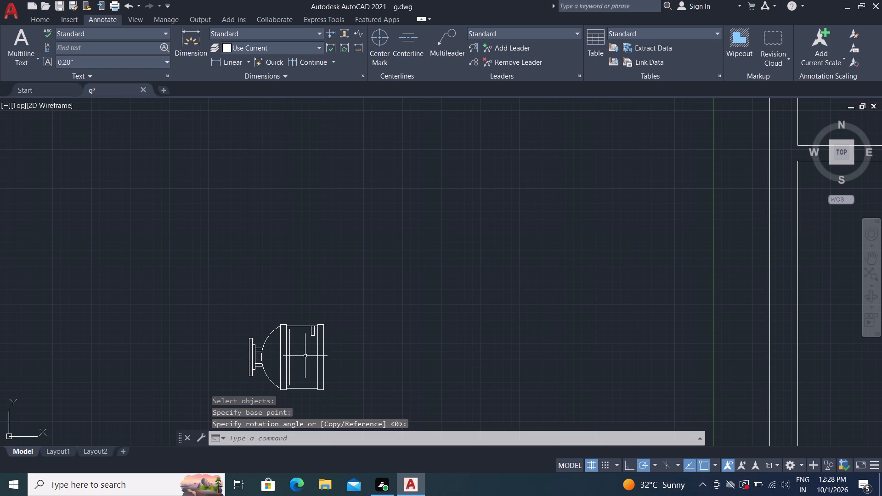
# Switch the rotated toilet block's display to Elongated (Plan).
pyautogui.click(257, 343)
pyautogui.click(271, 343)
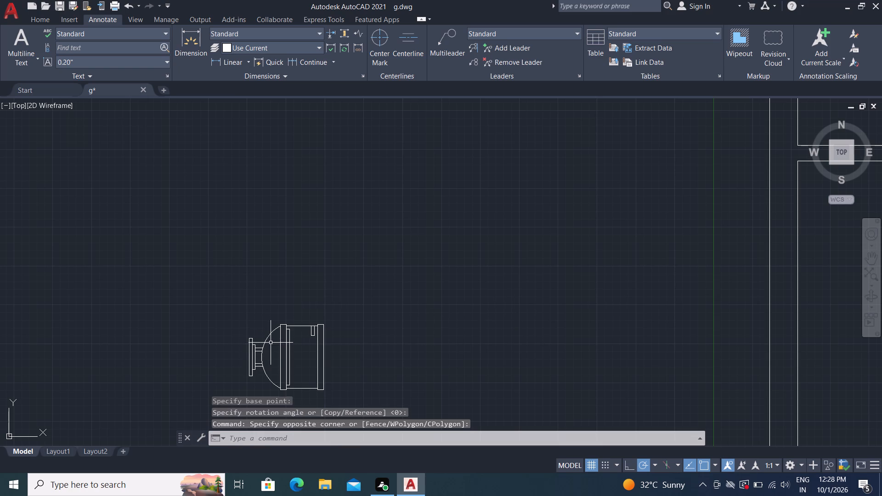
pyautogui.click(288, 326)
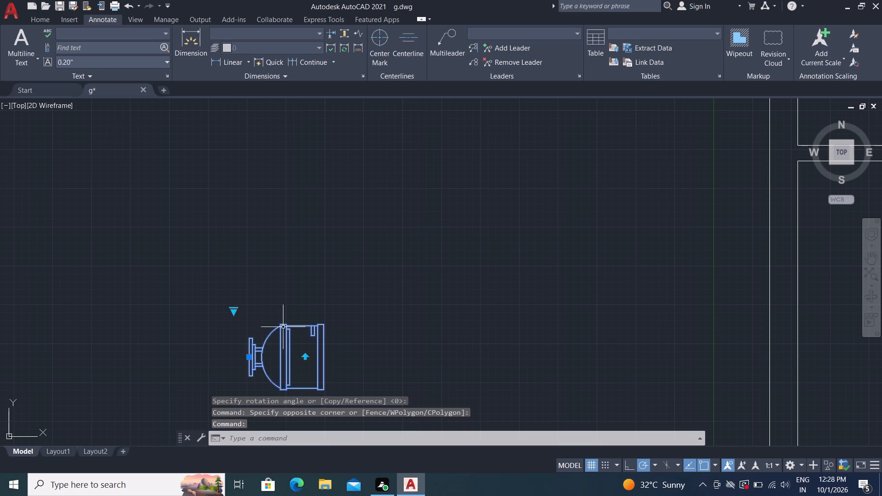
pyautogui.click(236, 312)
pyautogui.moveTo(236, 312); pyautogui.dragTo(241, 312)
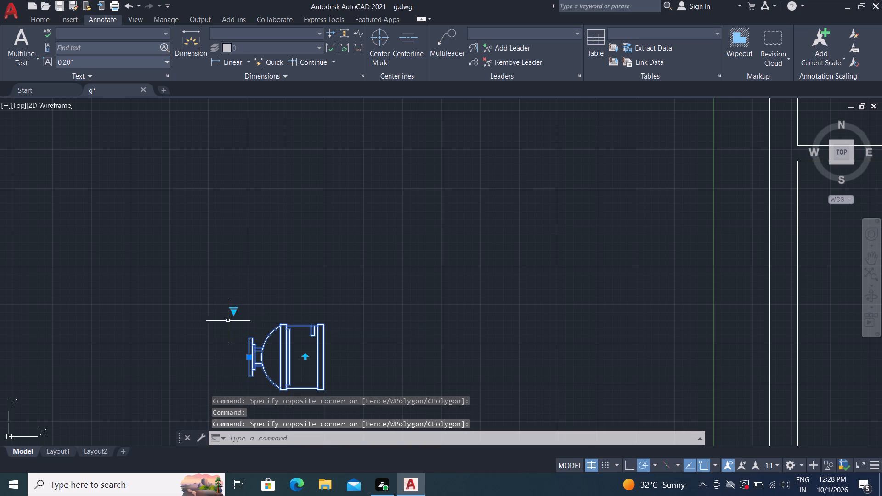
pyautogui.scroll(3, 236, 311)
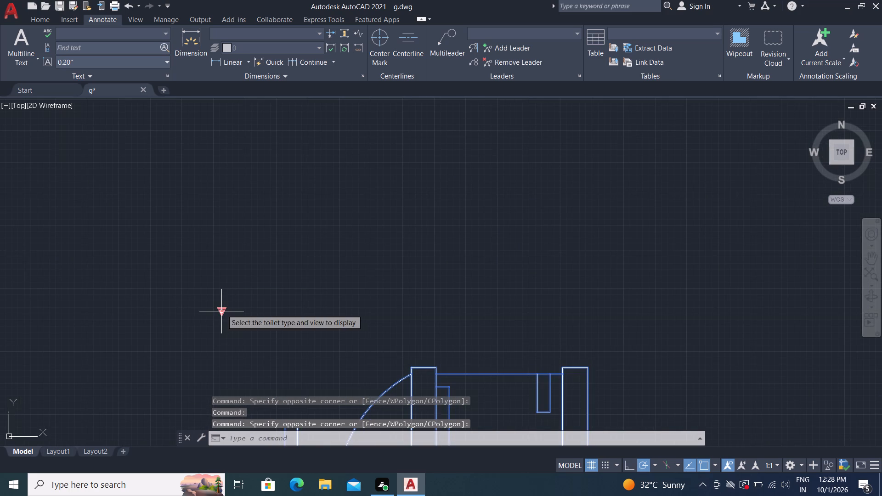
pyautogui.click(224, 310)
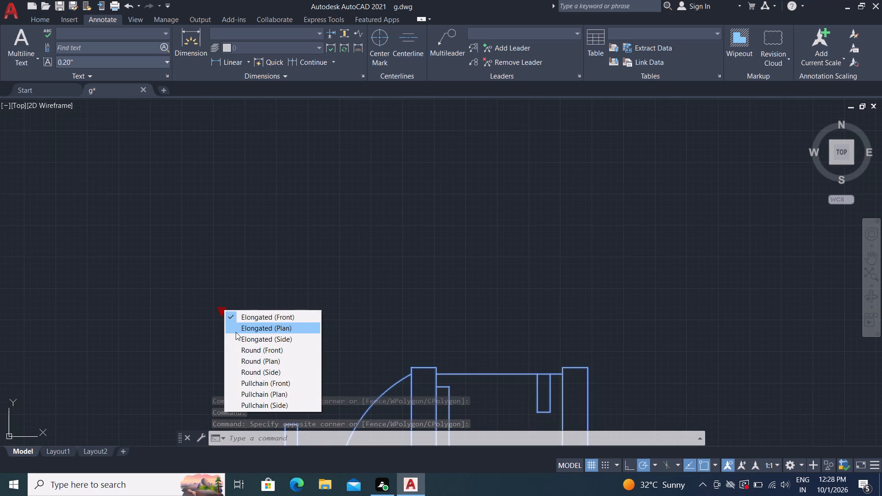
pyautogui.click(236, 331)
pyautogui.scroll(-4, 280, 279)
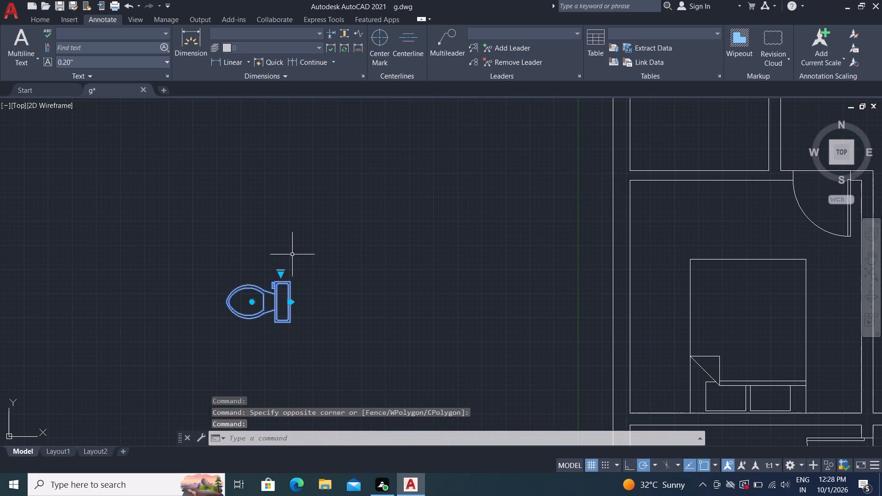
pyautogui.press('Escape')
# Copy the rotated toilet from its tank's upper-right corner to the small bathroom's right wall, in the upper corner of the room.
pyautogui.write('co')
pyautogui.press('space')
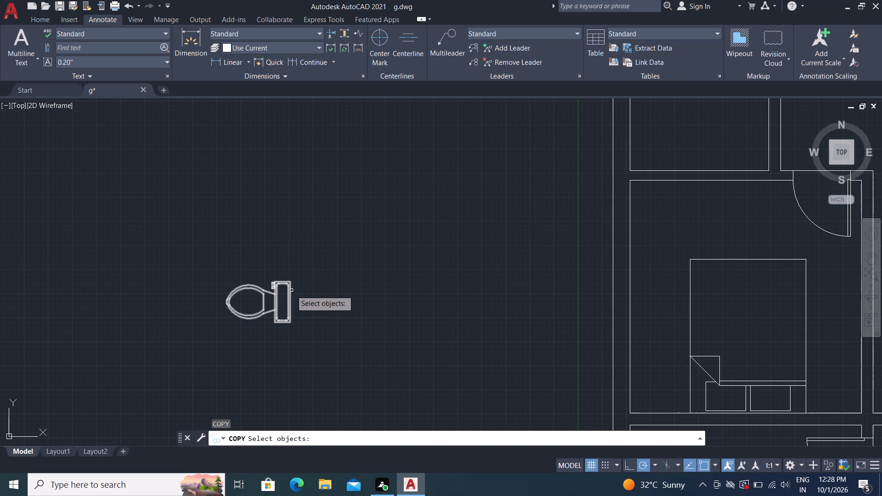
pyautogui.click(291, 290)
pyautogui.rightClick(292, 285)
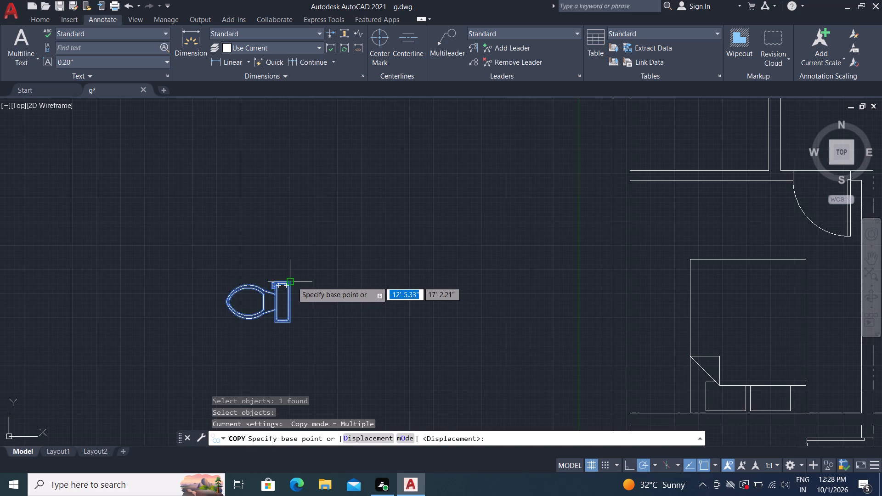
pyautogui.click(293, 281)
pyautogui.scroll(-3, 70, 216)
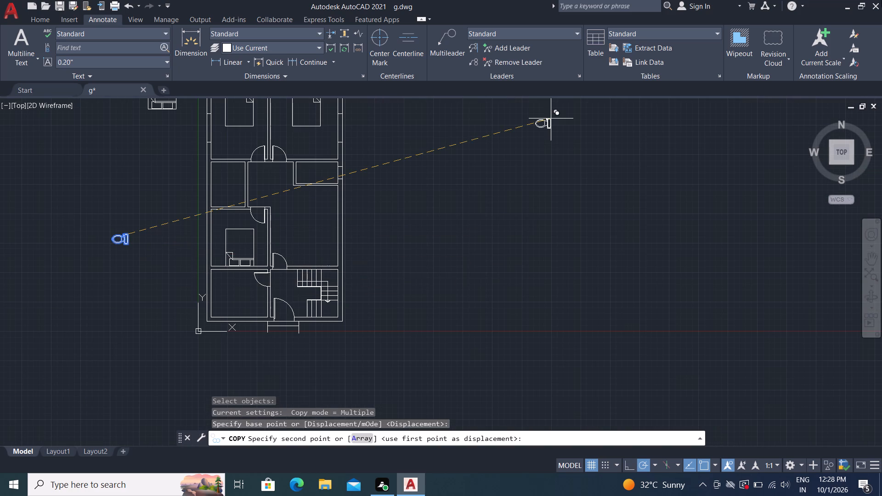
pyautogui.click(881, 241)
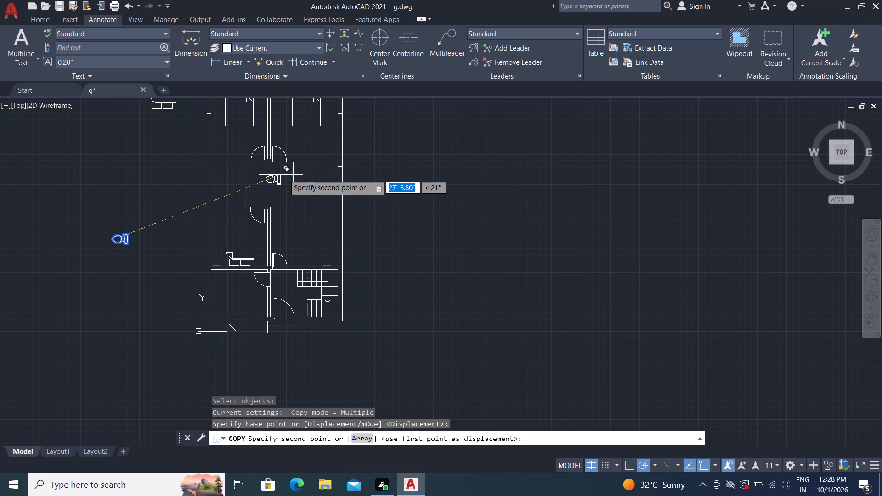
pyautogui.scroll(5, 318, 163)
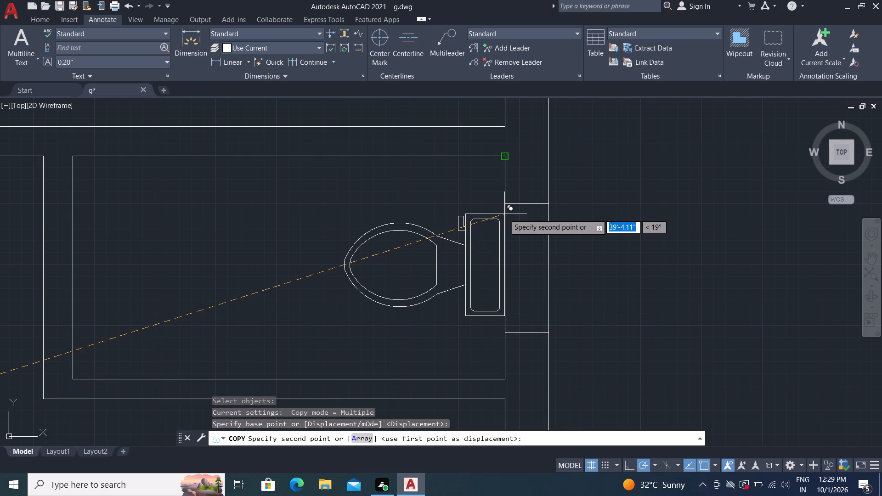
pyautogui.scroll(2, 505, 214)
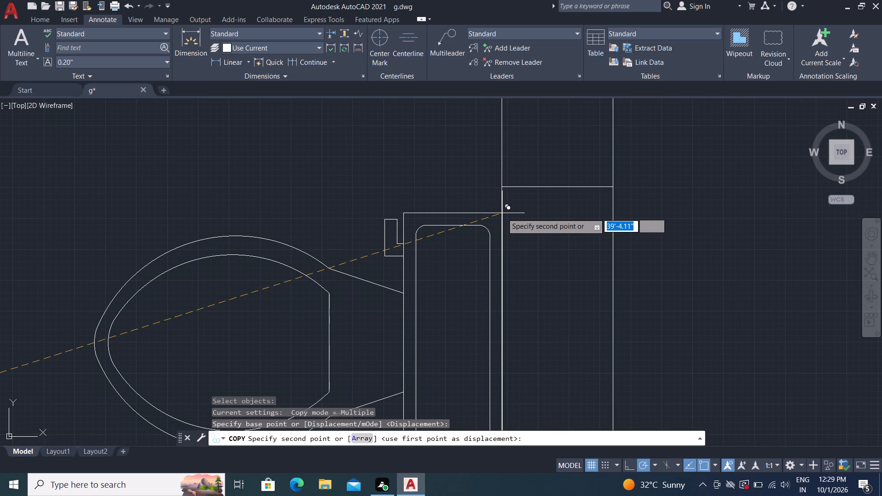
pyautogui.click(502, 213)
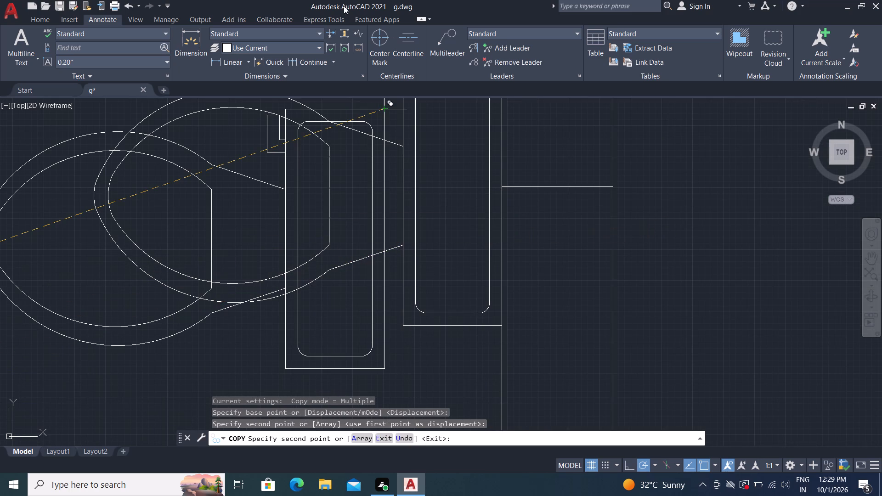
pyautogui.press('Escape')
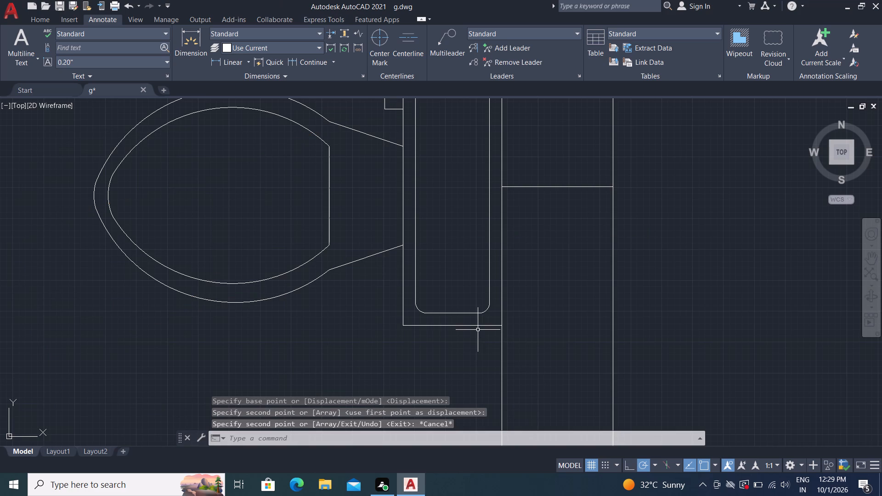
# Move the bathroom toilet about 1' straight down along the right wall, using its tank's upper-right corner as base point.
pyautogui.click(476, 324)
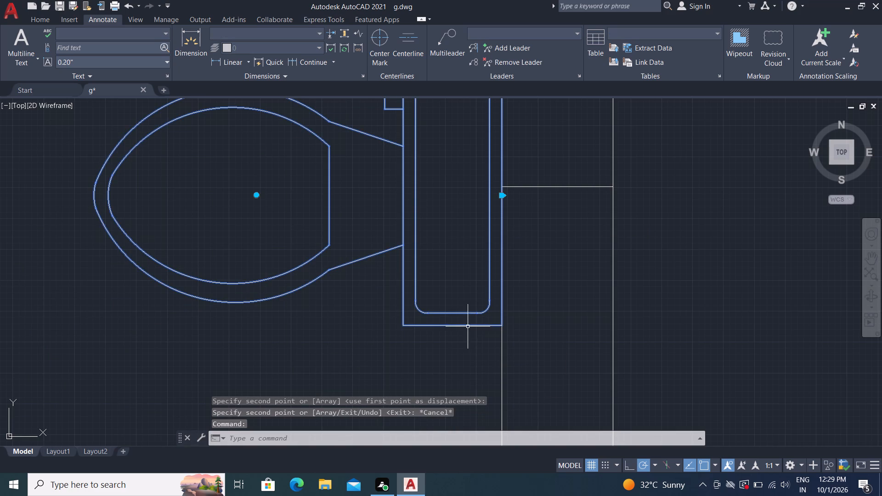
pyautogui.press('m')
pyautogui.press('space')
pyautogui.scroll(-2, 498, 276)
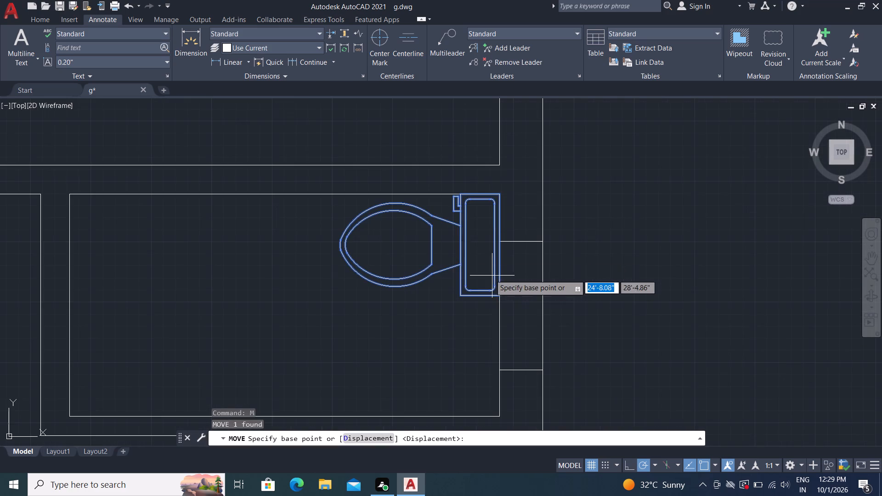
pyautogui.scroll(5, 498, 198)
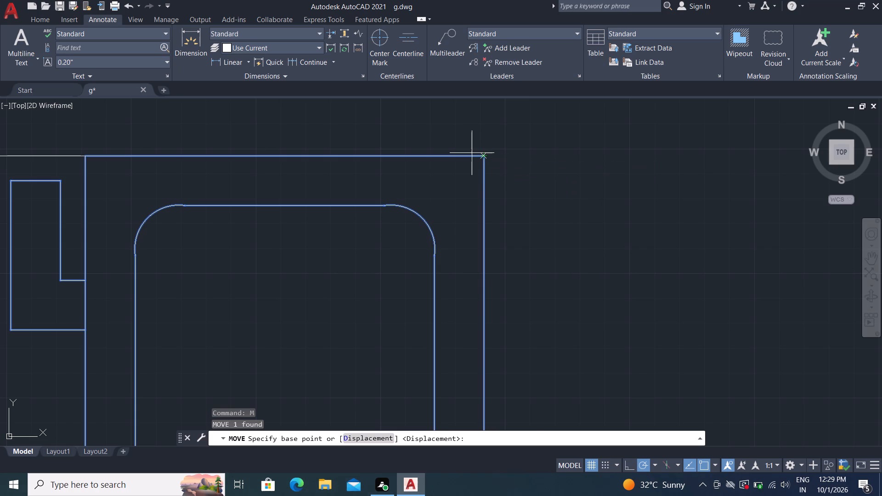
pyautogui.click(486, 155)
pyautogui.scroll(-2, 489, 158)
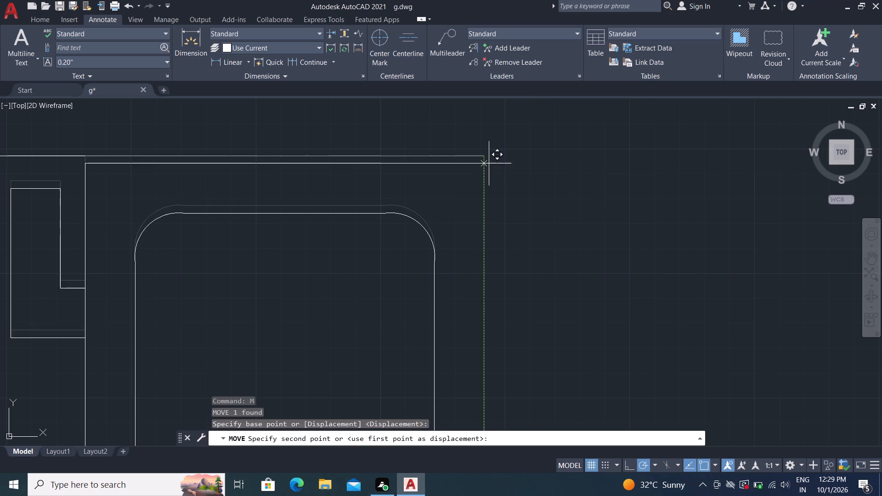
pyautogui.scroll(-2, 489, 157)
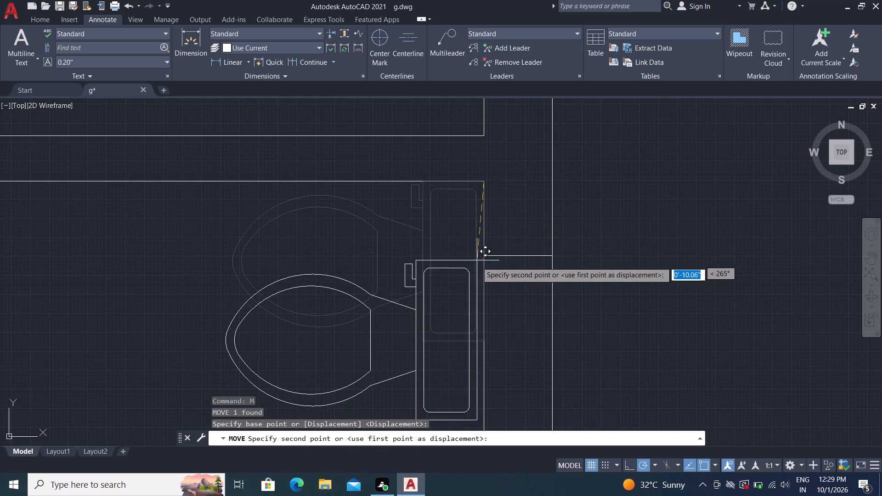
pyautogui.moveTo(479, 267); pyautogui.dragTo(503, 165, button='middle')
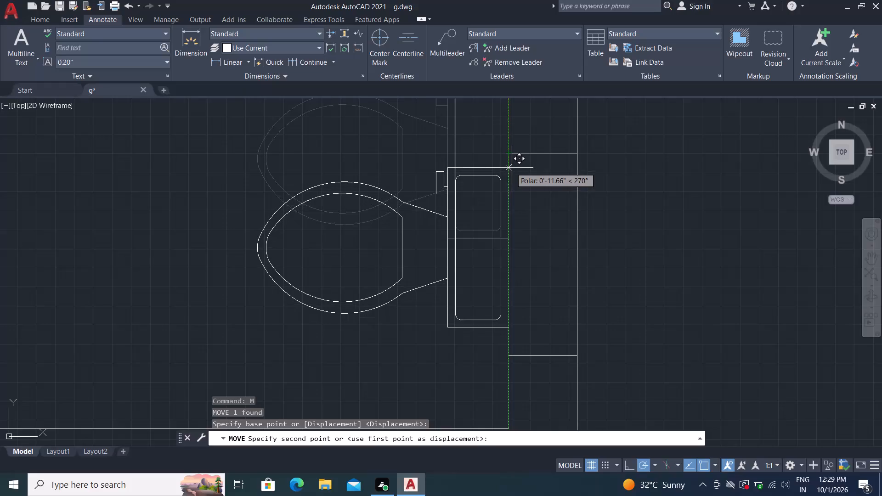
pyautogui.click(509, 173)
pyautogui.scroll(-2, 520, 199)
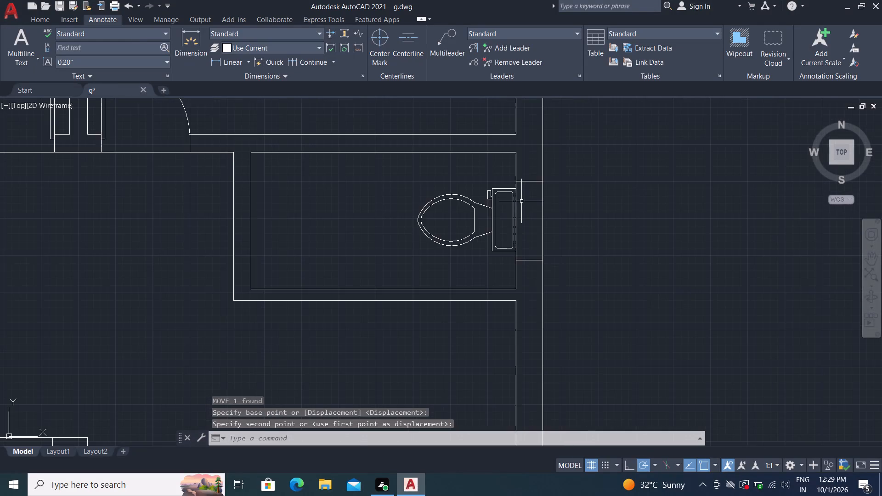
pyautogui.scroll(-2, 523, 199)
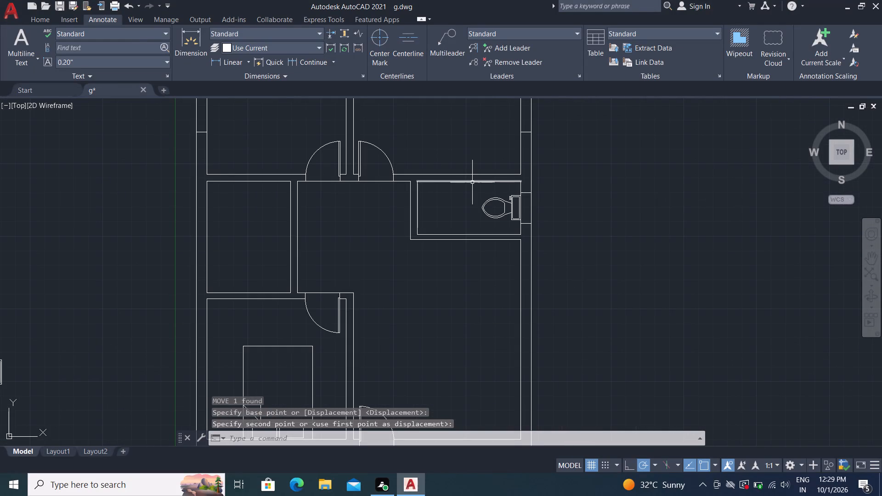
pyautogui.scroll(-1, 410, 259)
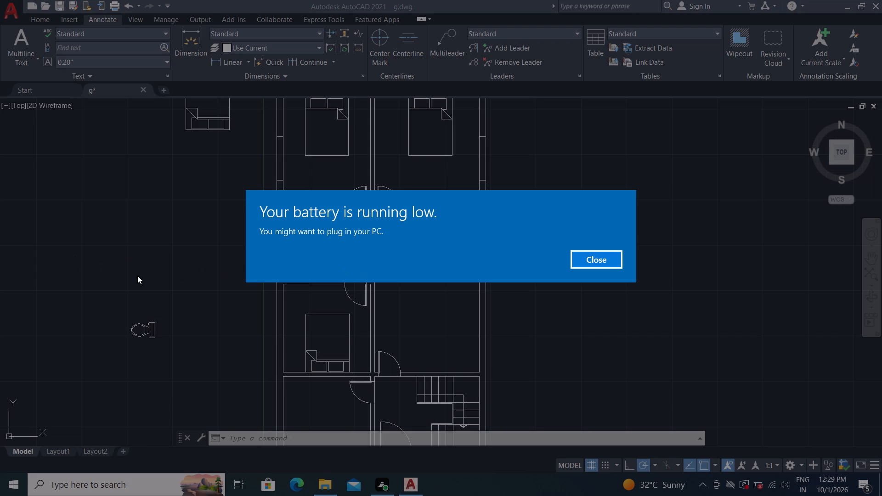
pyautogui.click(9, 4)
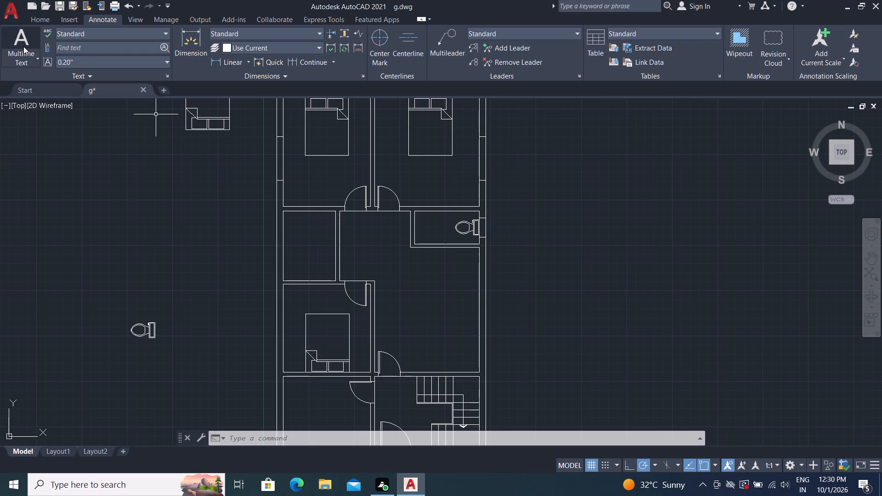
# Draw two 9" window lines about 2'-7" apart across the left outer wall of the small room above the middle bedroom.
pyautogui.click(39, 21)
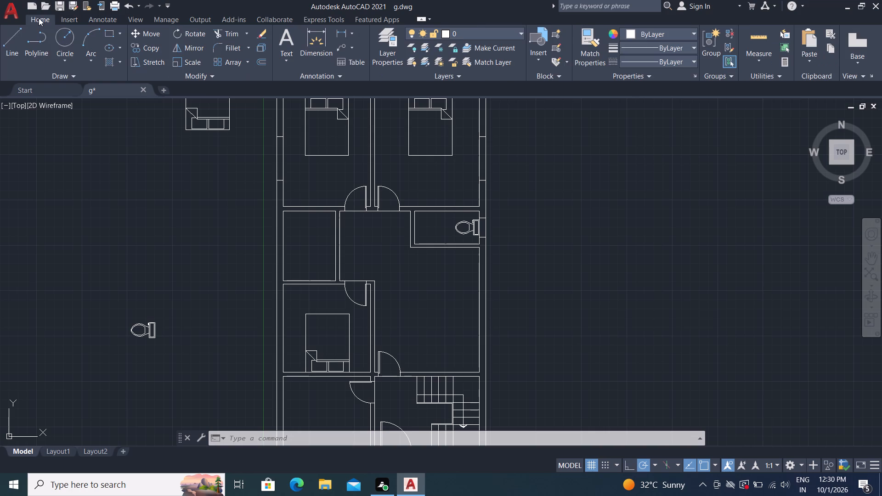
pyautogui.click(16, 34)
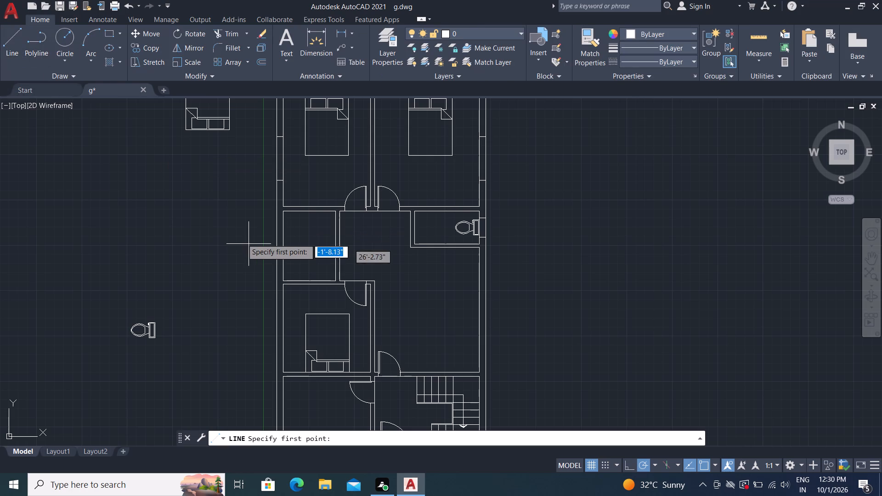
pyautogui.moveTo(240, 237); pyautogui.dragTo(309, 197, button='middle')
pyautogui.moveTo(309, 197); pyautogui.dragTo(309, 147, button='middle')
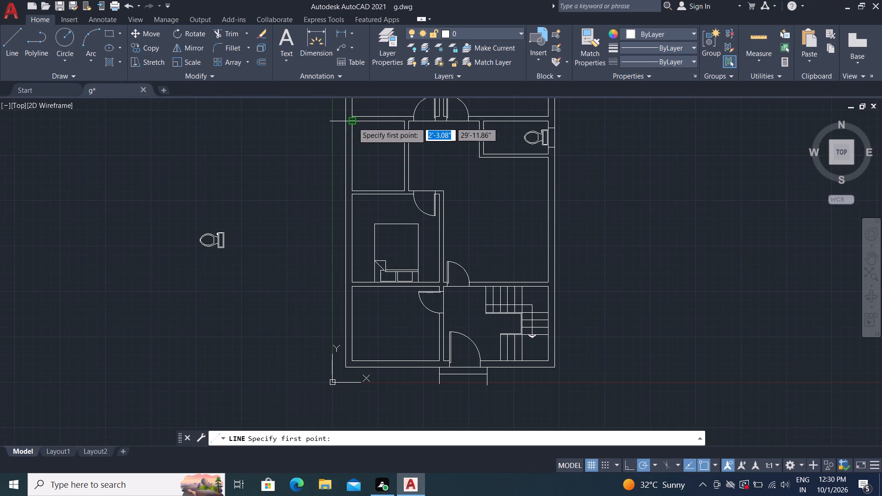
pyautogui.scroll(1, 353, 136)
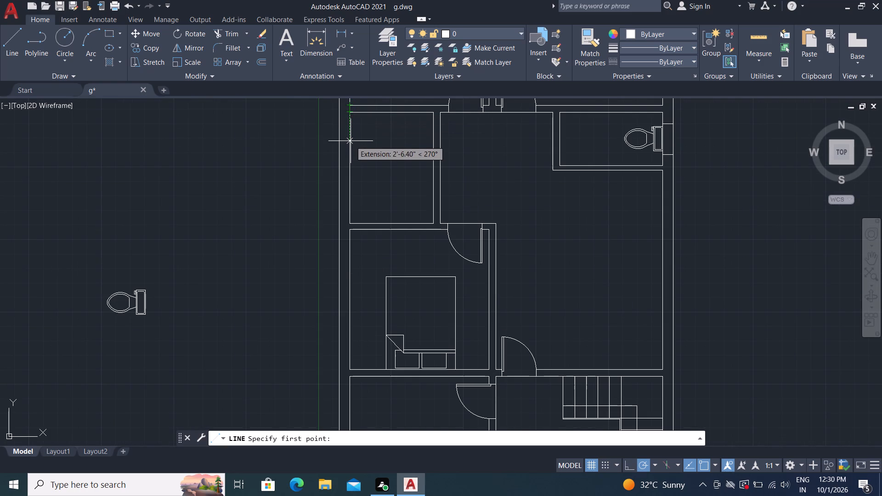
pyautogui.click(351, 141)
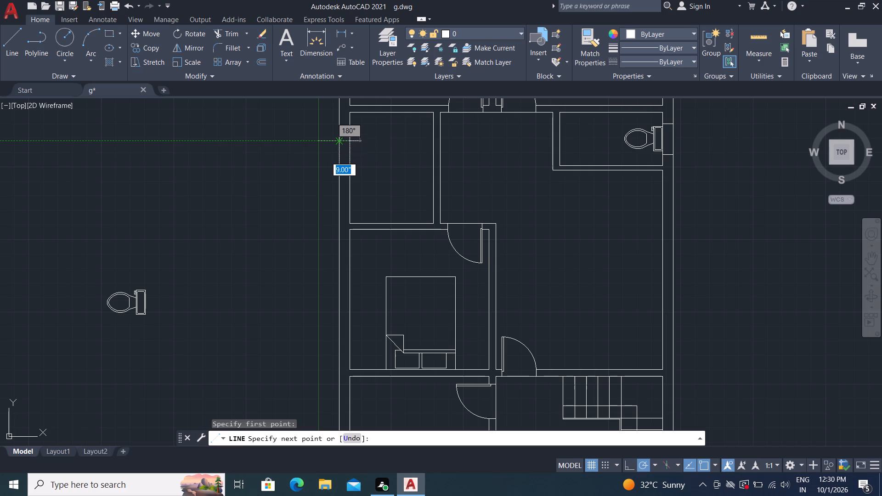
pyautogui.click(341, 143)
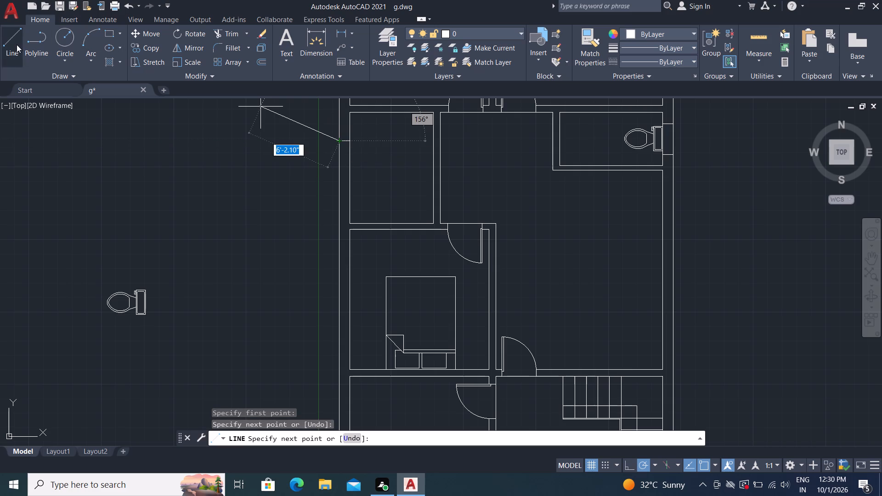
pyautogui.click(11, 35)
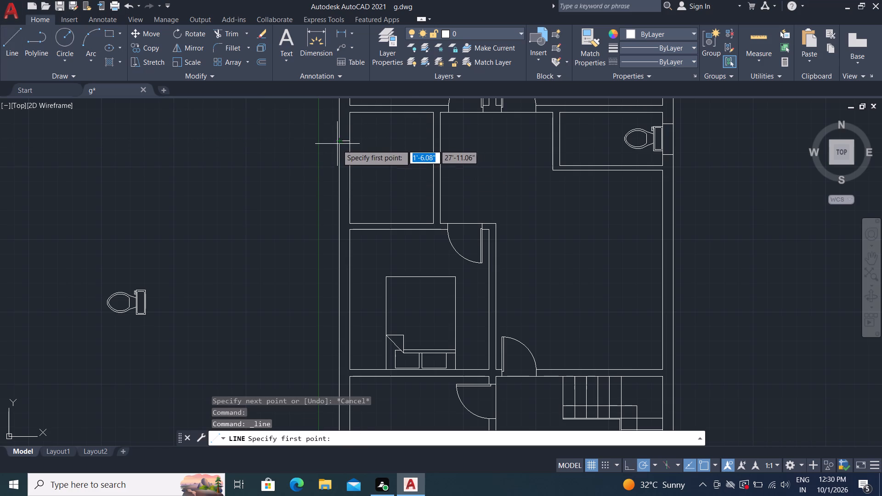
pyautogui.click(340, 176)
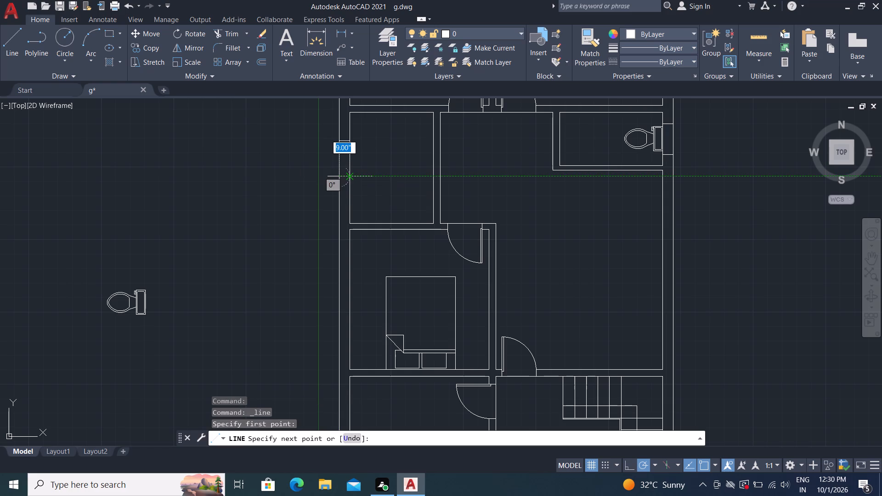
pyautogui.click(353, 178)
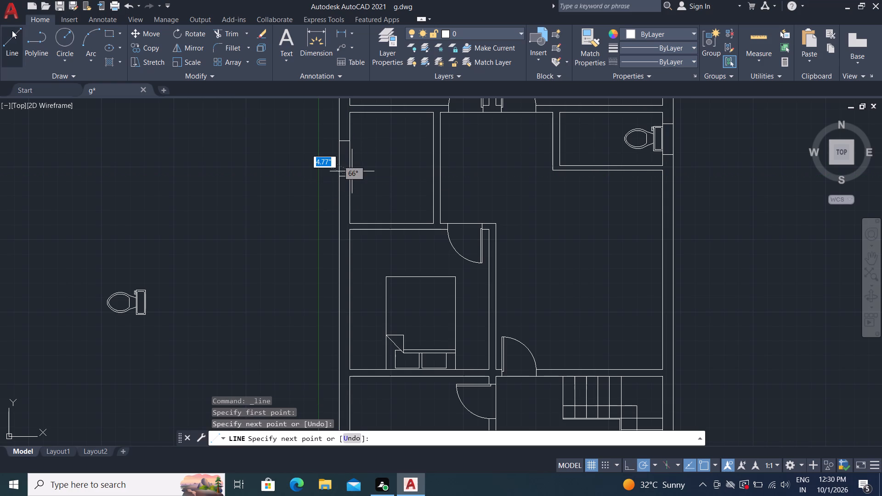
# Draw two 9" window lines across the middle bedroom's left outer wall, the first about 3'-6" below its upper corner, about 4'-1" apart.
pyautogui.click(13, 33)
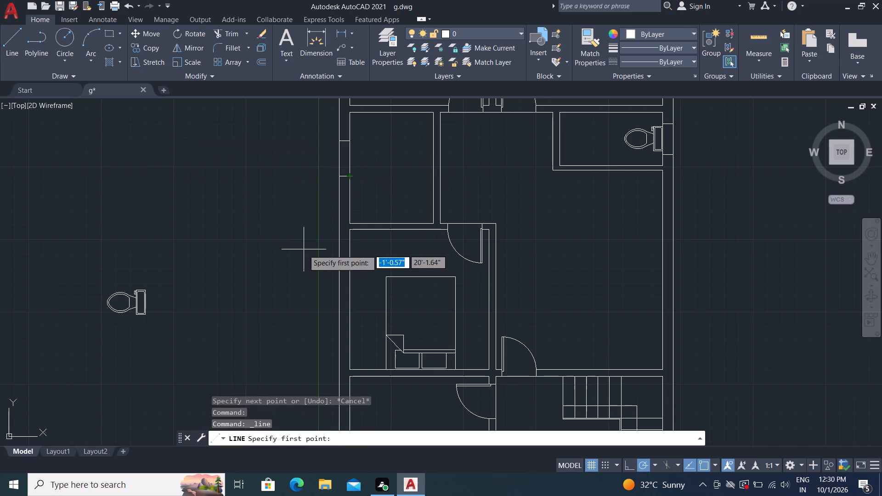
pyautogui.moveTo(299, 249); pyautogui.dragTo(271, 179, button='middle')
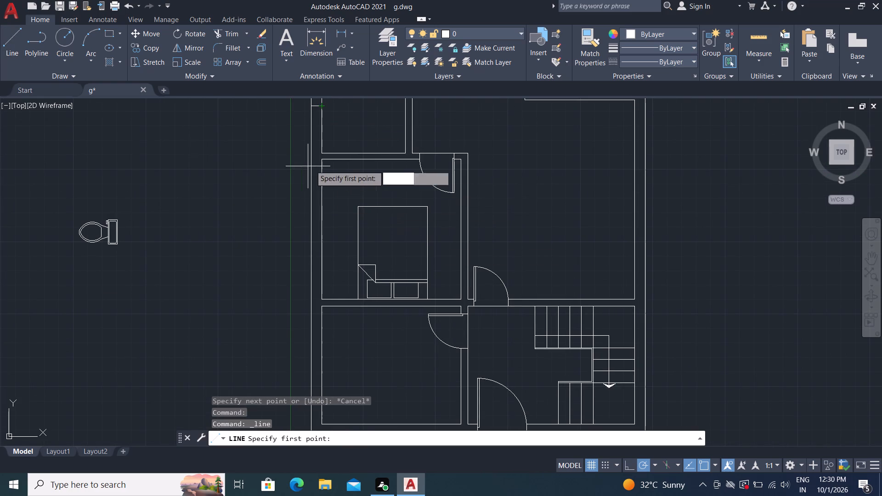
pyautogui.click(322, 209)
pyautogui.click(310, 210)
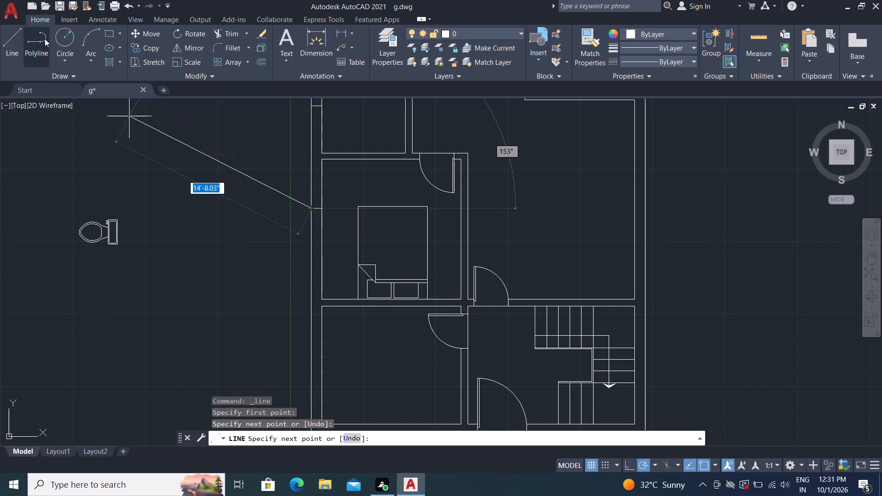
pyautogui.click(5, 34)
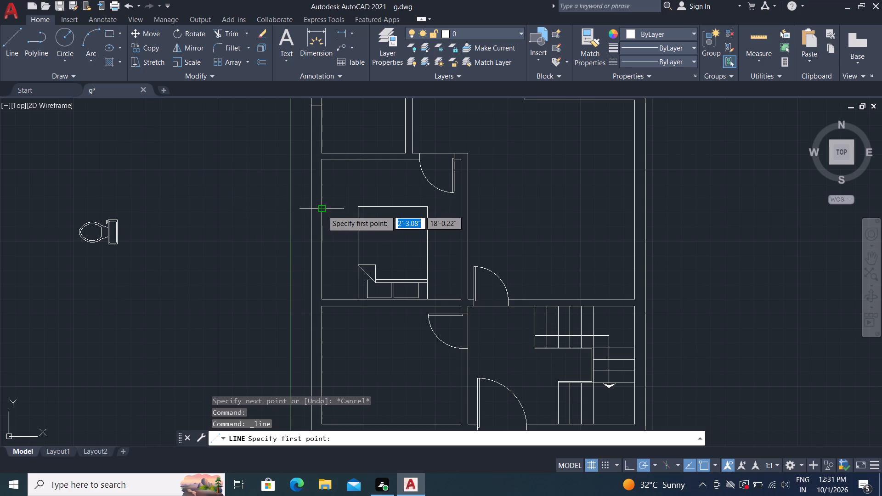
pyautogui.click(321, 265)
pyautogui.click(310, 265)
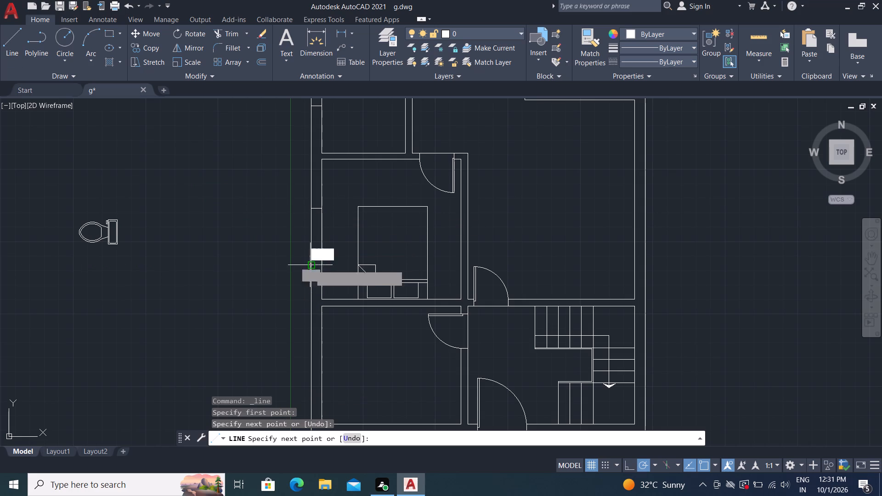
# Draw two 9" window lines across the lower-left room's left outer wall, the first about 2'-6" below its upper corner, about 3'-5" apart.
pyautogui.click(11, 35)
pyautogui.scroll(1, 217, 245)
pyautogui.moveTo(217, 246); pyautogui.dragTo(216, 237, button='middle')
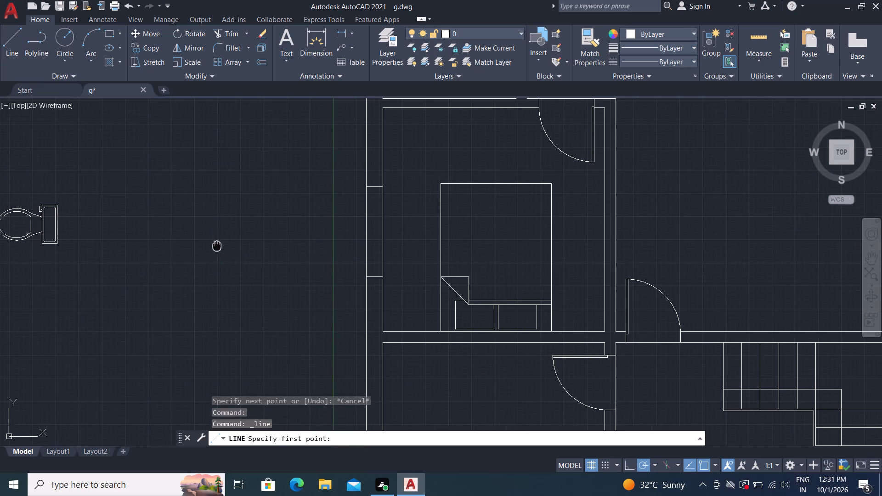
pyautogui.moveTo(216, 237); pyautogui.dragTo(215, 81, button='middle')
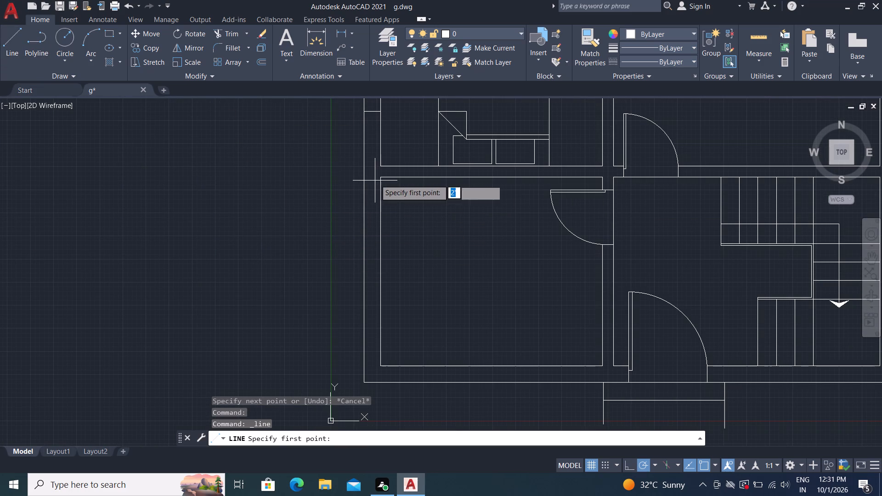
pyautogui.click(380, 234)
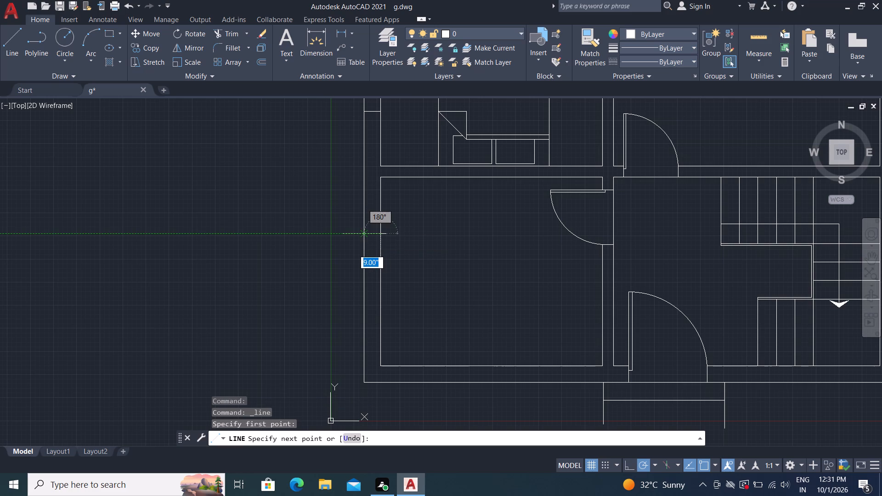
pyautogui.click(362, 235)
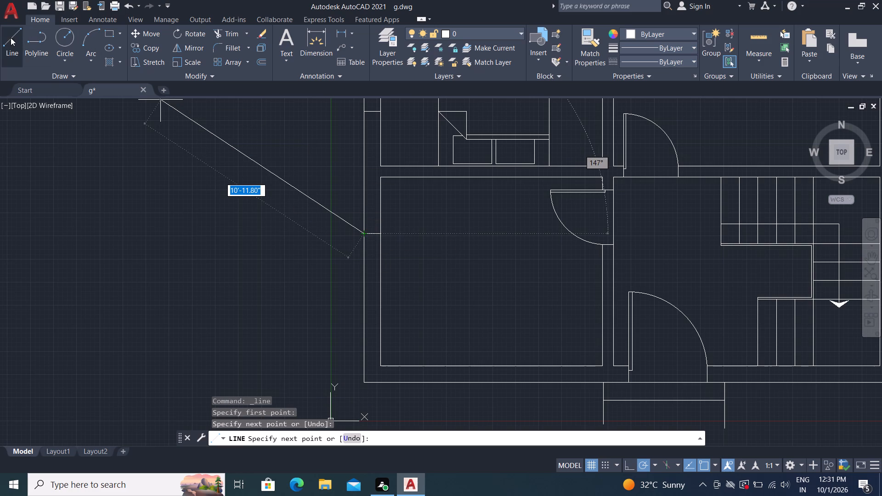
pyautogui.moveTo(9, 37); pyautogui.dragTo(15, 35)
pyautogui.moveTo(400, 302); pyautogui.dragTo(278, 100, button='middle')
pyautogui.moveTo(286, 115); pyautogui.dragTo(316, 172, button='middle')
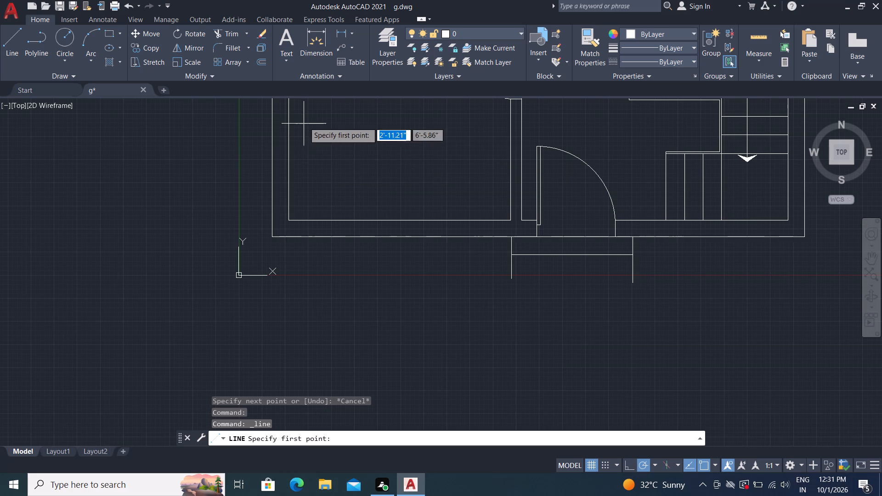
pyautogui.moveTo(306, 117); pyautogui.dragTo(305, 184, button='middle')
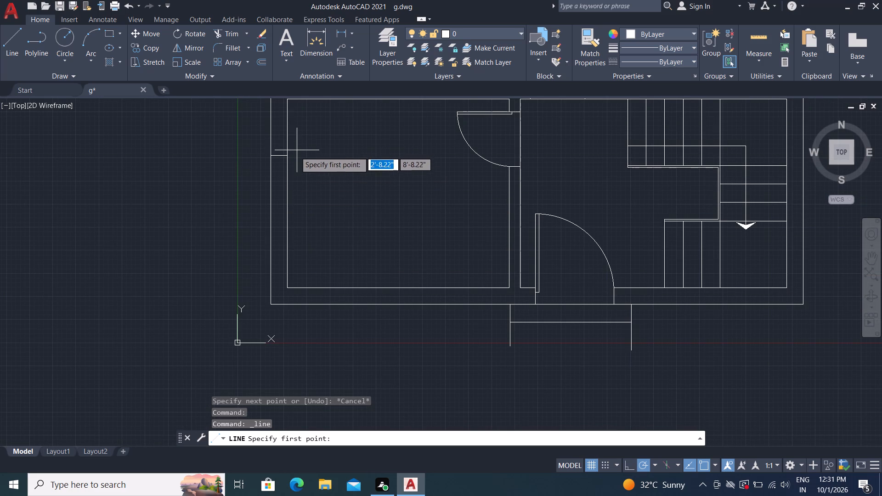
pyautogui.click(288, 231)
pyautogui.click(273, 231)
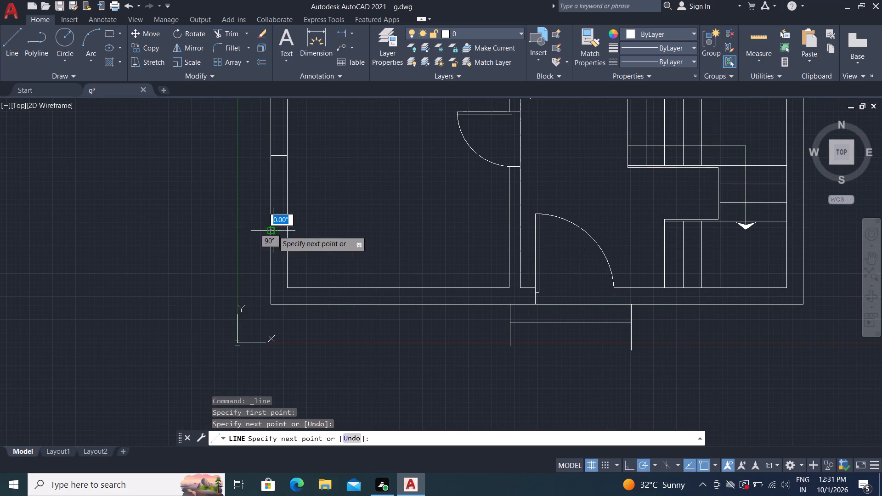
# Draw two 9" window lines across the lower-left room's bottom outer wall, the first about 2'-4" from its left corner, about 3'-9" apart.
pyautogui.click(8, 39)
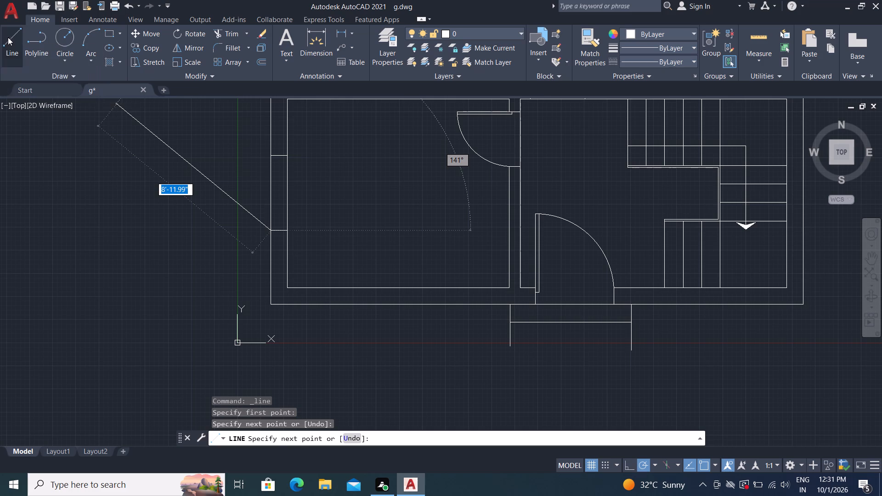
pyautogui.moveTo(369, 269); pyautogui.dragTo(342, 217, button='middle')
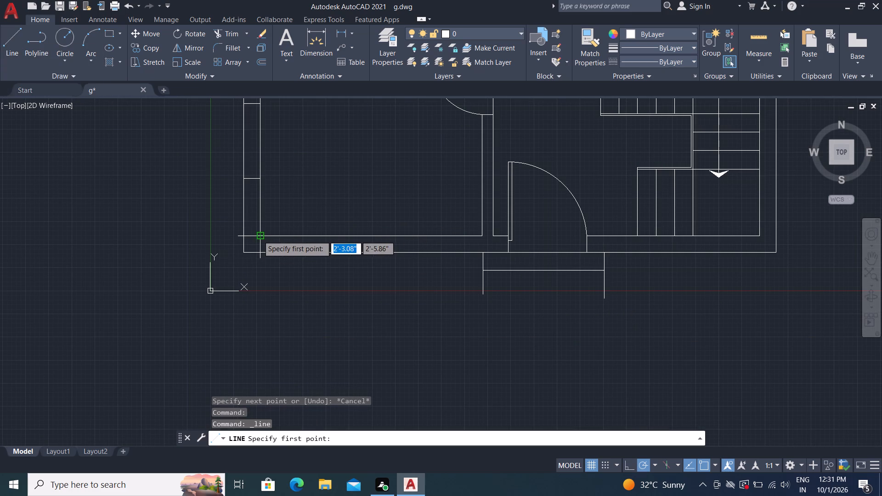
pyautogui.click(312, 237)
pyautogui.click(311, 254)
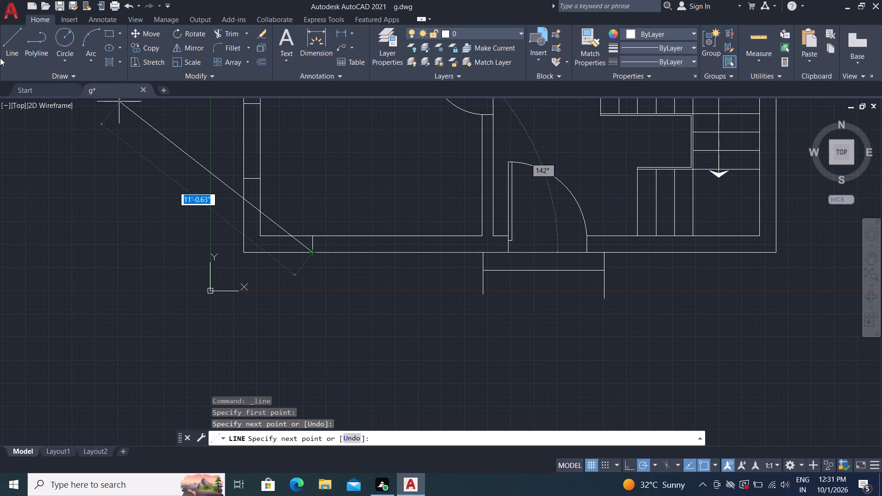
pyautogui.click(6, 38)
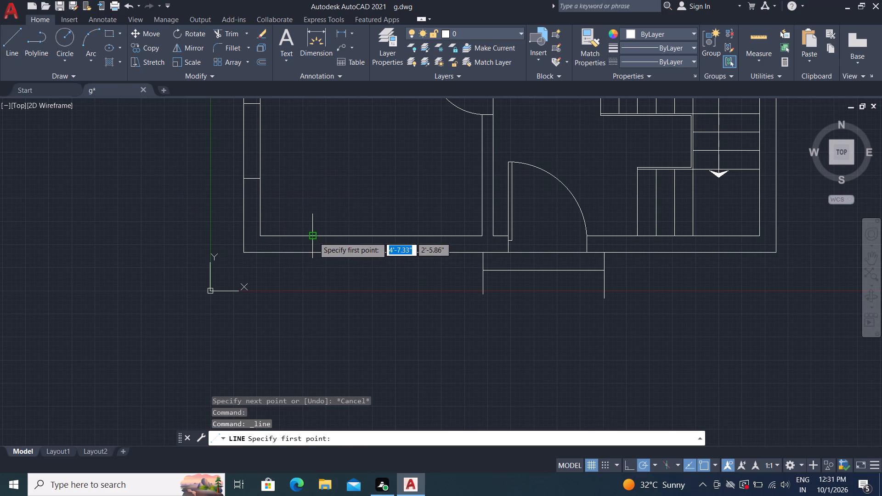
pyautogui.click(397, 235)
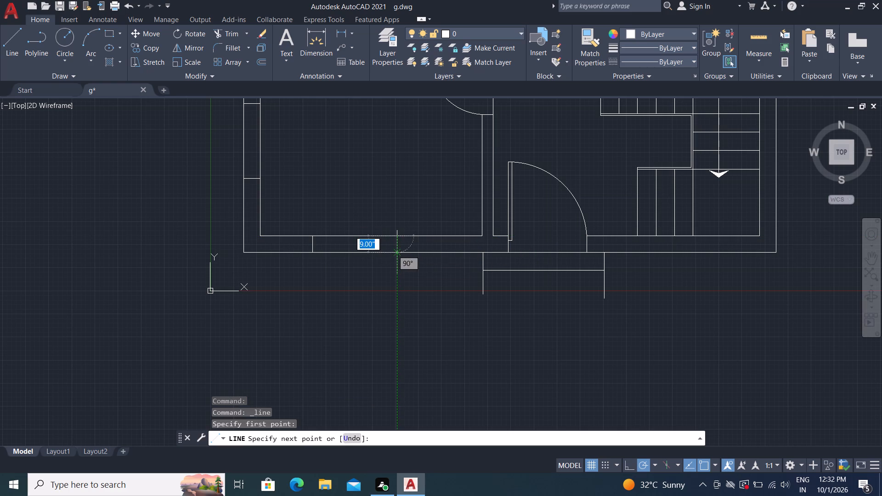
pyautogui.click(398, 252)
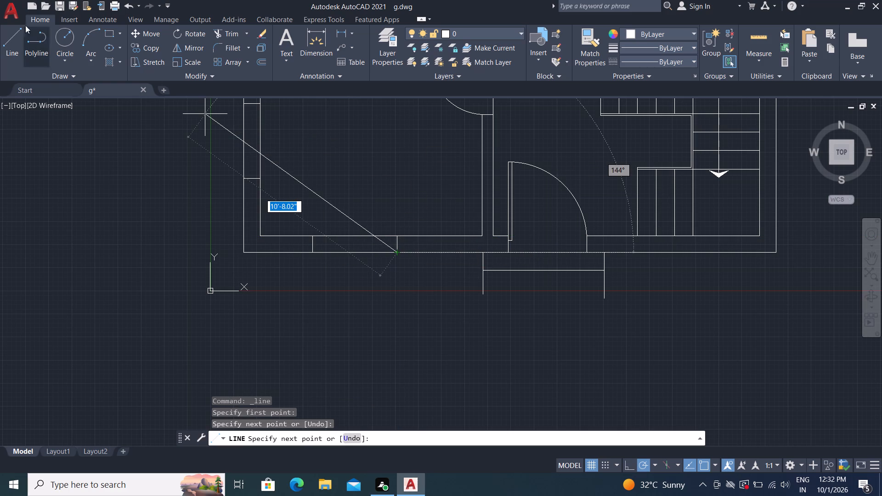
# Draw two 9" window lines across the right outer wall beside the staircase, the first about 1'-3" above the lower inner corner, about 3'-3" apart.
pyautogui.click(11, 30)
pyautogui.scroll(-1, 414, 178)
pyautogui.moveTo(412, 200); pyautogui.dragTo(407, 198, button='middle')
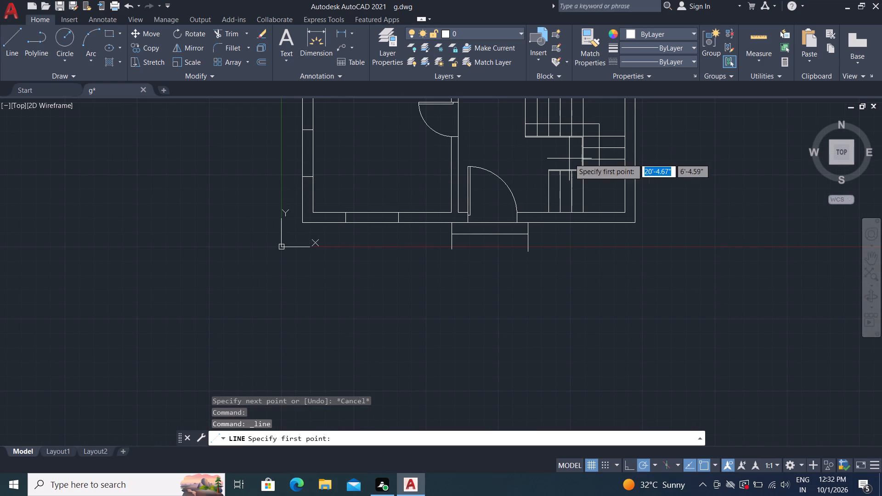
pyautogui.moveTo(569, 158); pyautogui.dragTo(438, 175, button='middle')
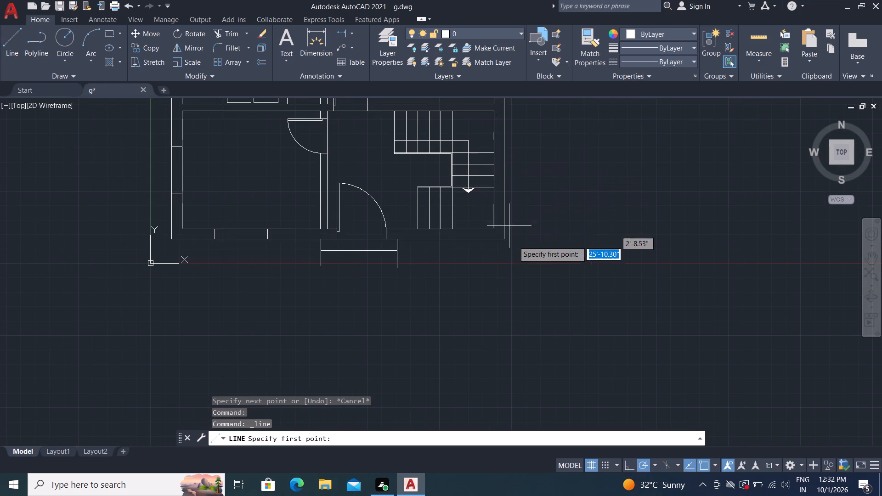
pyautogui.click(495, 212)
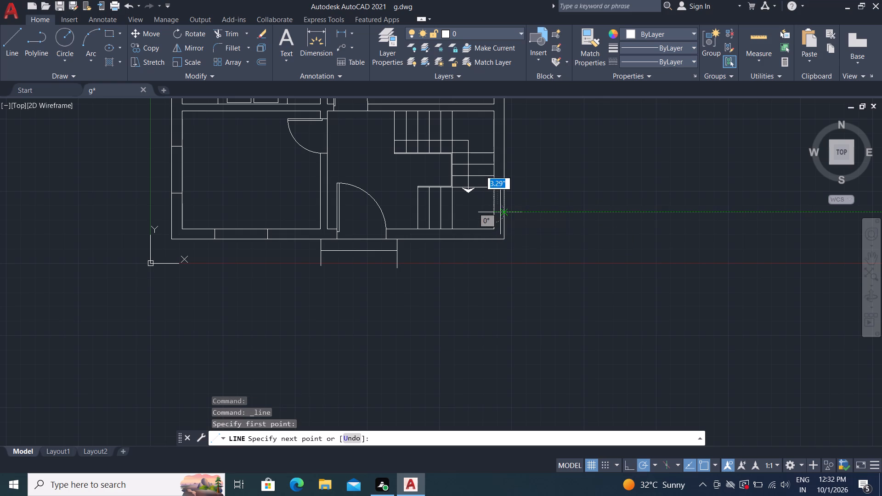
pyautogui.click(506, 214)
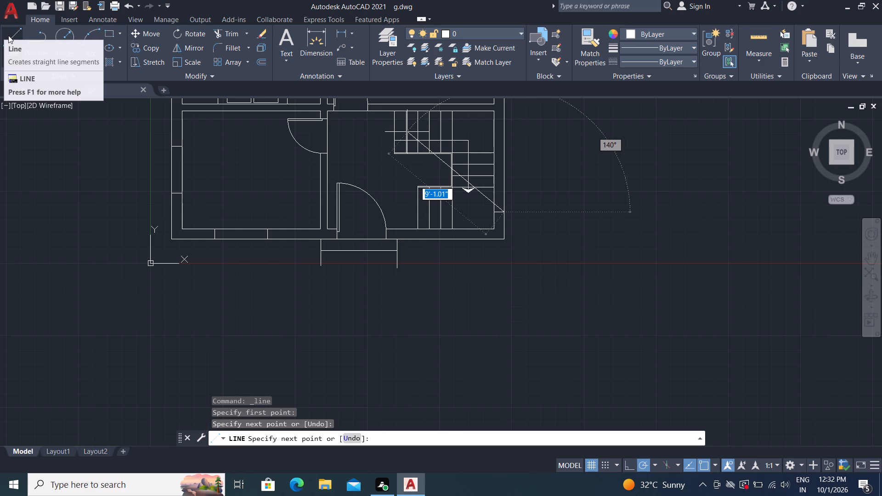
pyautogui.click(11, 36)
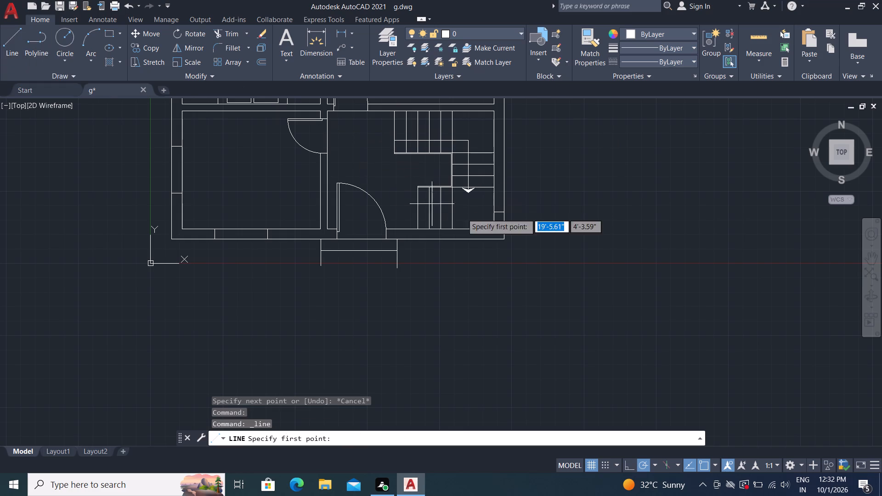
pyautogui.scroll(3, 497, 184)
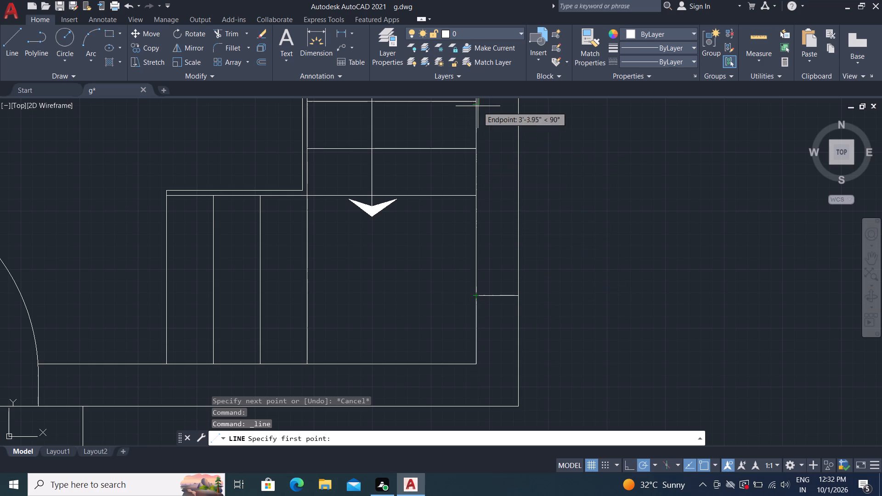
pyautogui.scroll(1, 478, 99)
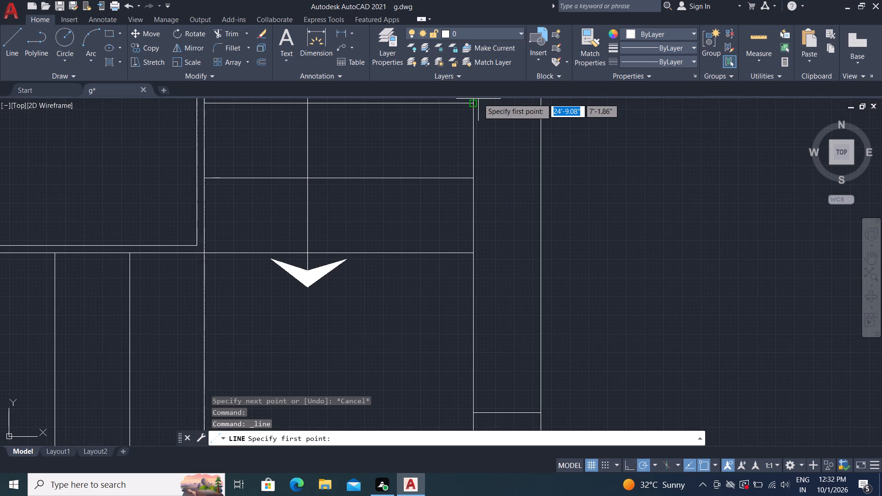
pyautogui.moveTo(479, 98); pyautogui.dragTo(483, 164, button='middle')
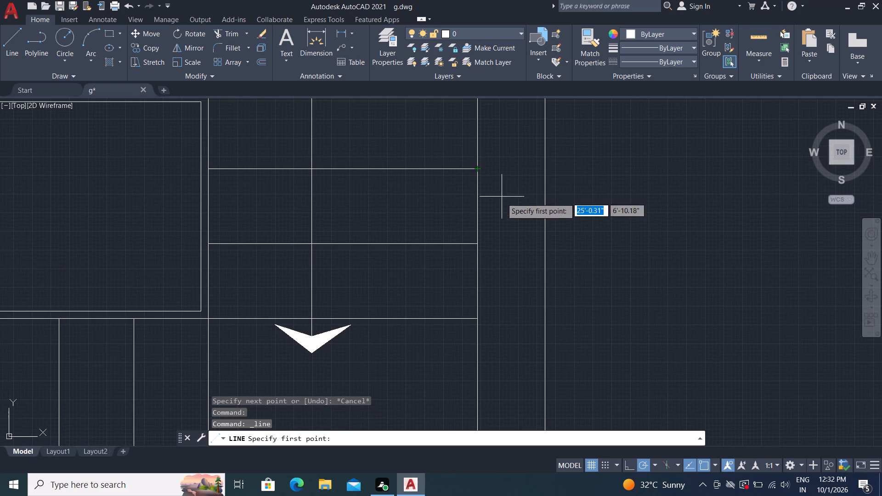
pyautogui.click(479, 184)
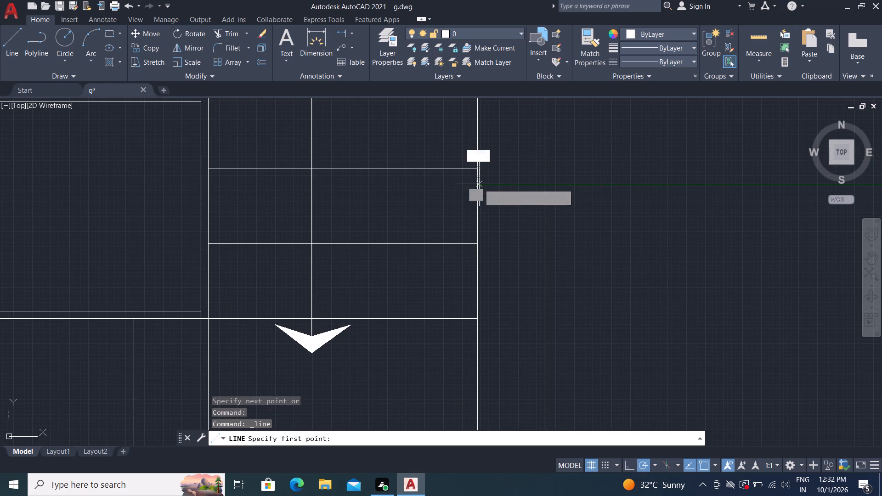
pyautogui.click(545, 184)
pyautogui.press('Escape')
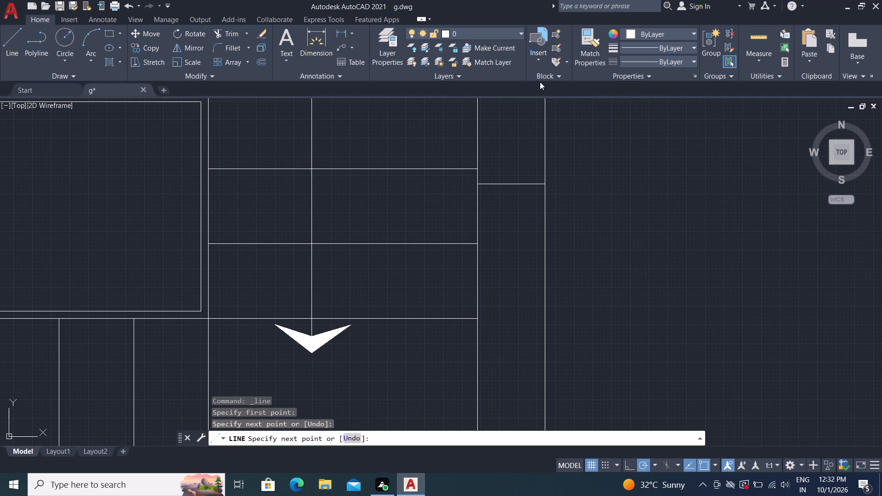
# Draw a 9" window line across the large room's right outer wall, about 11" below the toilet room's lower wall.
pyautogui.scroll(-1, 532, 188)
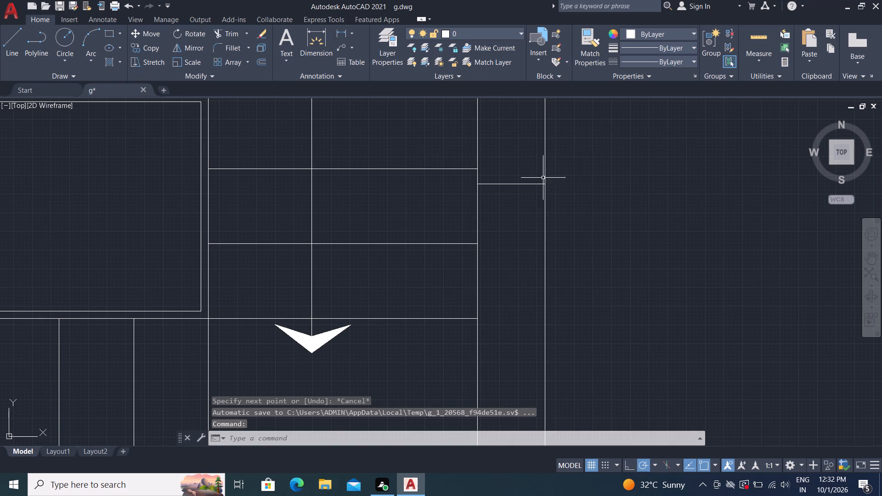
pyautogui.moveTo(553, 161); pyautogui.dragTo(638, 384, button='middle')
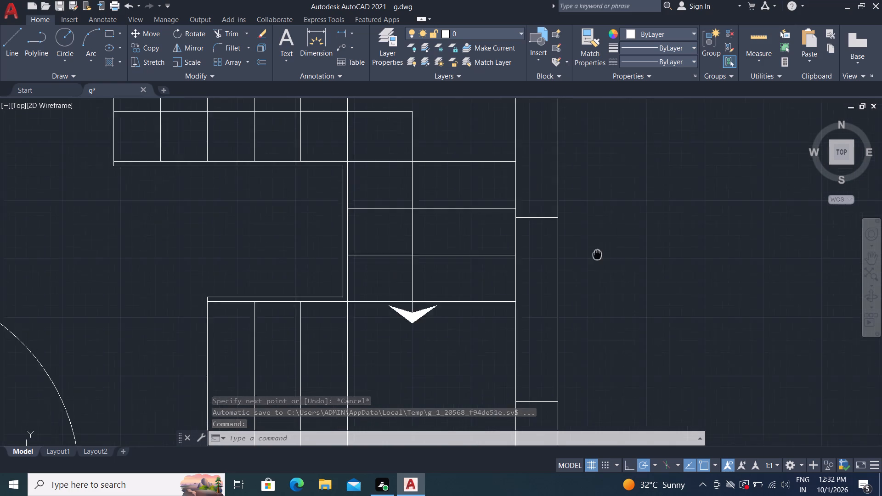
pyautogui.moveTo(638, 384); pyautogui.dragTo(668, 493, button='middle')
pyautogui.scroll(-1, 596, 341)
pyautogui.scroll(-1, 584, 284)
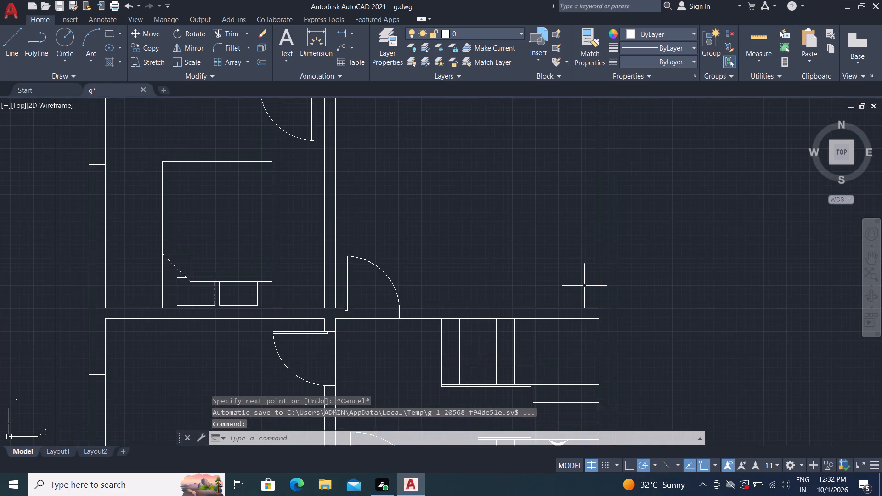
pyautogui.scroll(-2, 587, 263)
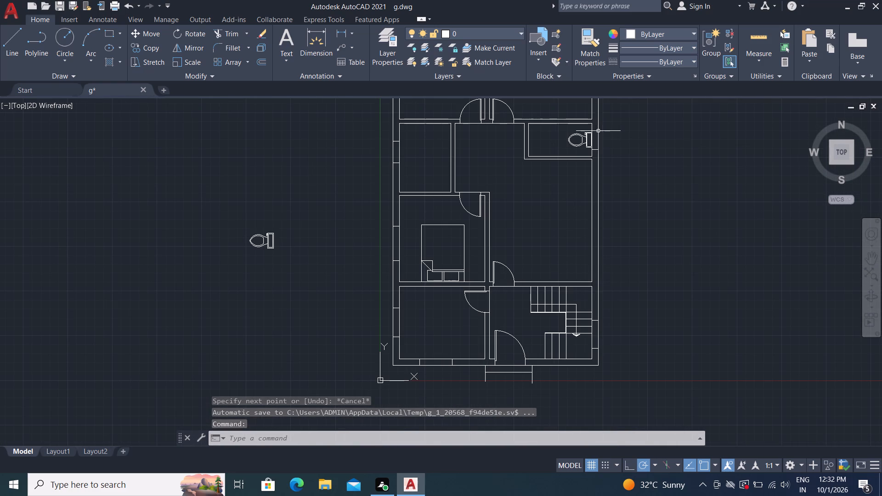
pyautogui.scroll(3, 595, 150)
pyautogui.press('l')
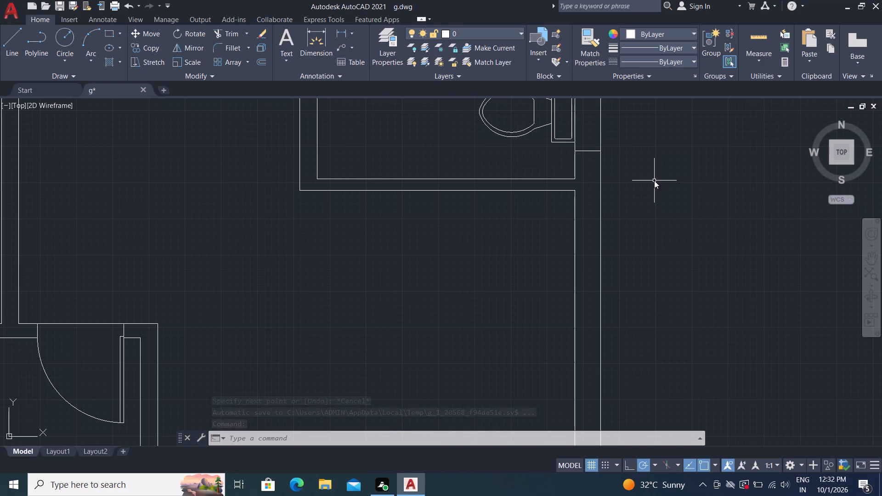
pyautogui.press('space')
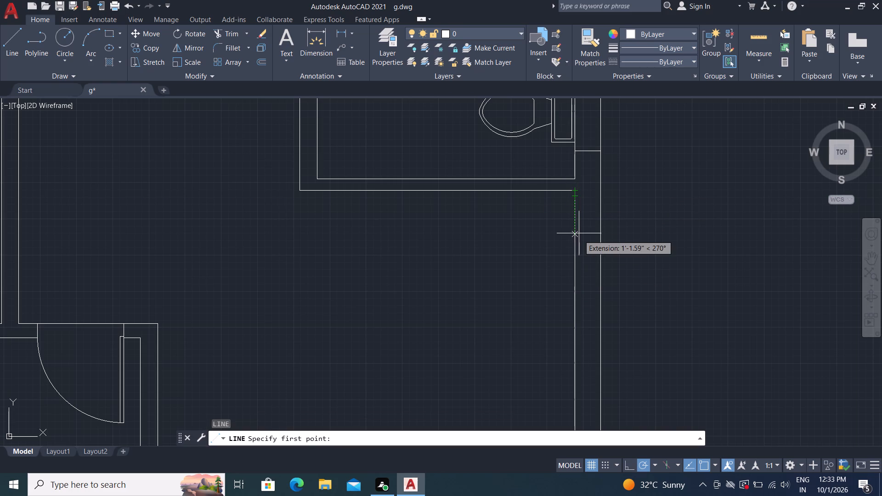
pyautogui.click(578, 221)
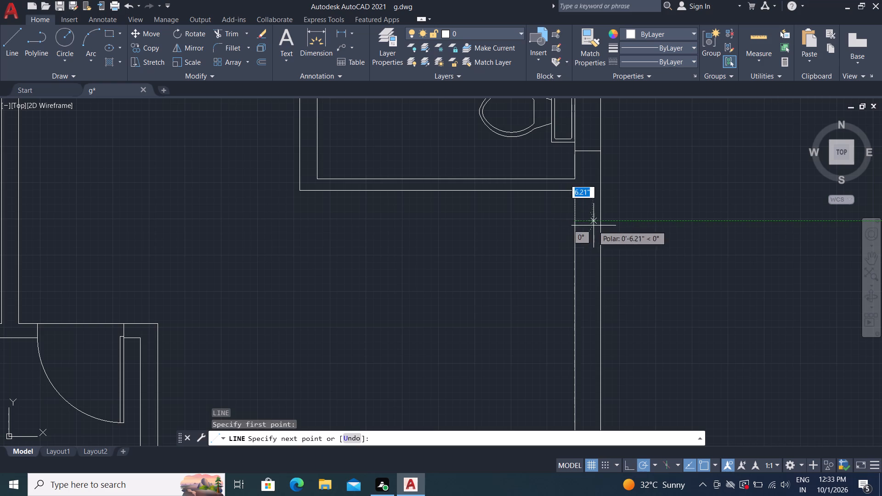
pyautogui.click(599, 224)
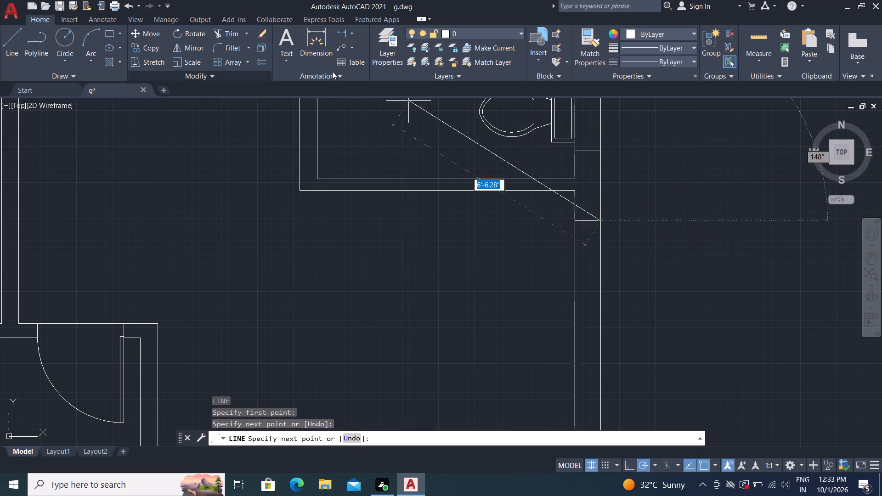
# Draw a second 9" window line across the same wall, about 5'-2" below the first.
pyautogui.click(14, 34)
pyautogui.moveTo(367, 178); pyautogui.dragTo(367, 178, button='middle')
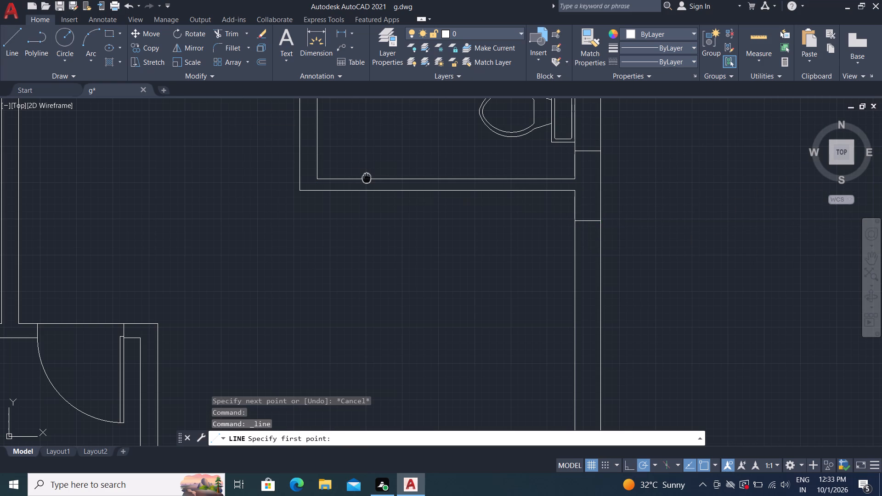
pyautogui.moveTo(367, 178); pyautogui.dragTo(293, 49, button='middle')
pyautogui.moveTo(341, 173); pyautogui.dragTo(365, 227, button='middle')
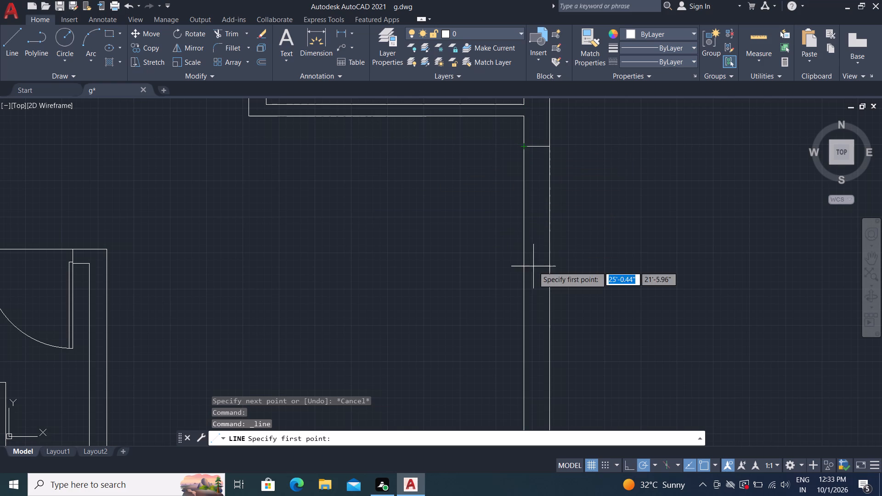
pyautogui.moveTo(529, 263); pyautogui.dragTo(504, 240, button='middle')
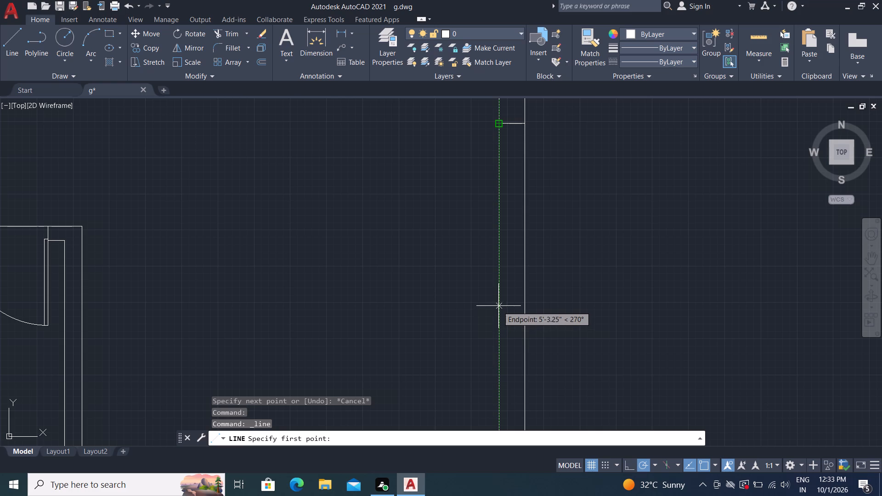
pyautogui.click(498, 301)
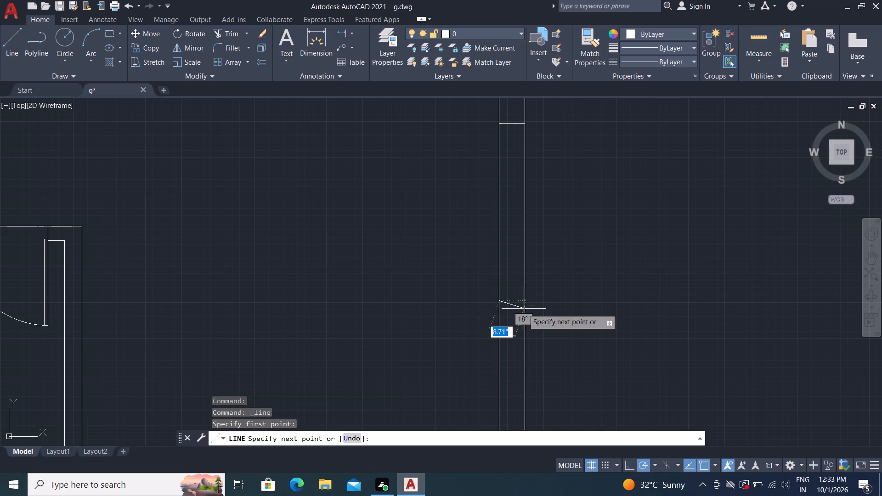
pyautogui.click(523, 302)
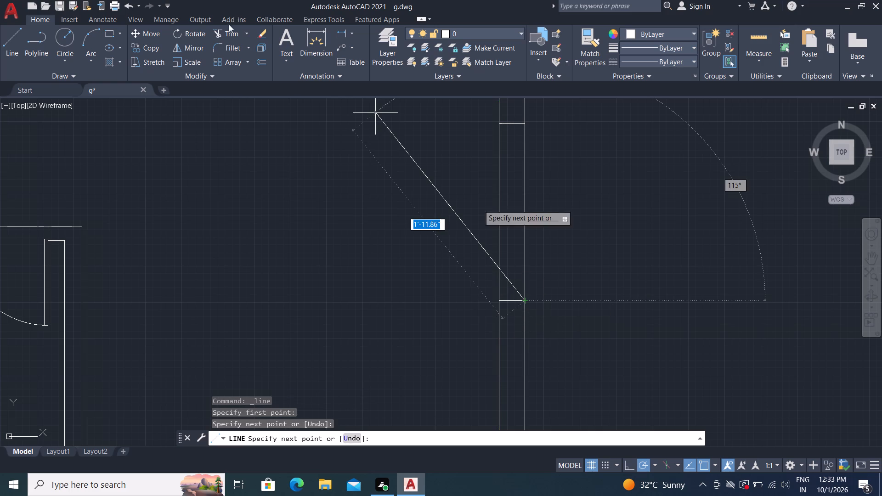
# Draw a 9" window line across the right outer wall, about 1'-0" above the large room's lower inner corner.
pyautogui.click(10, 32)
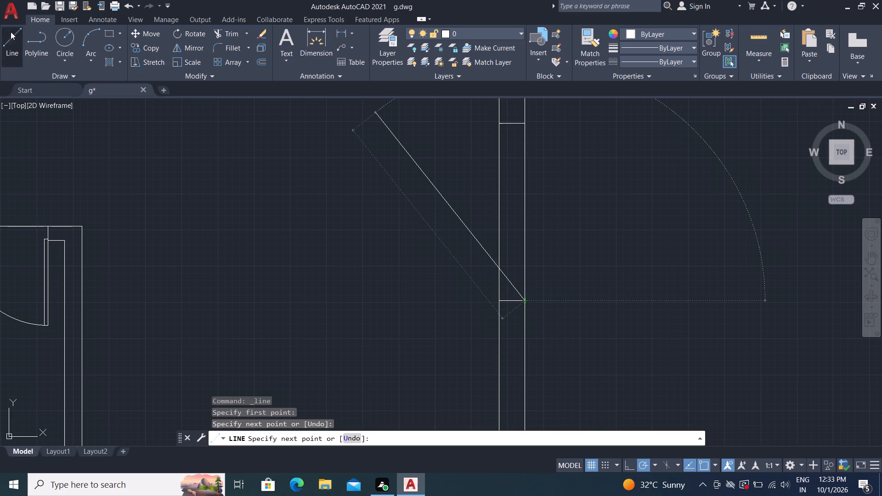
pyautogui.moveTo(269, 163); pyautogui.dragTo(255, 126, button='middle')
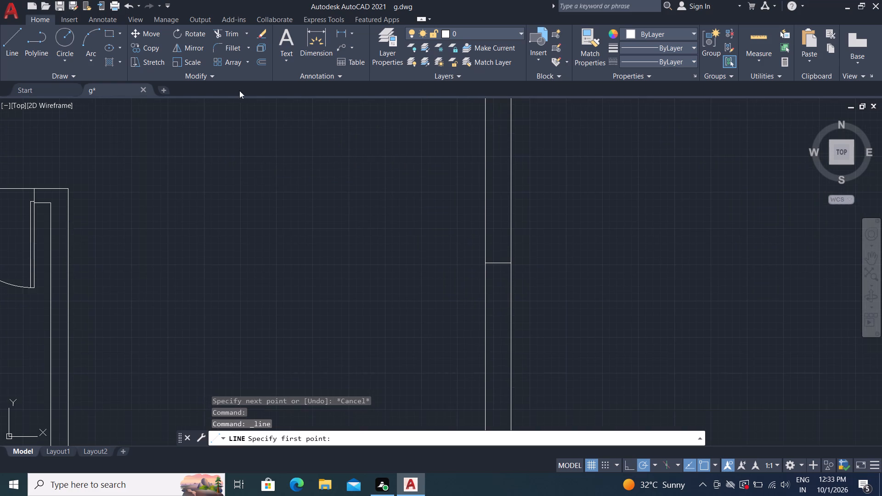
pyautogui.scroll(-3, 342, 364)
pyautogui.moveTo(357, 353); pyautogui.dragTo(374, 272, button='middle')
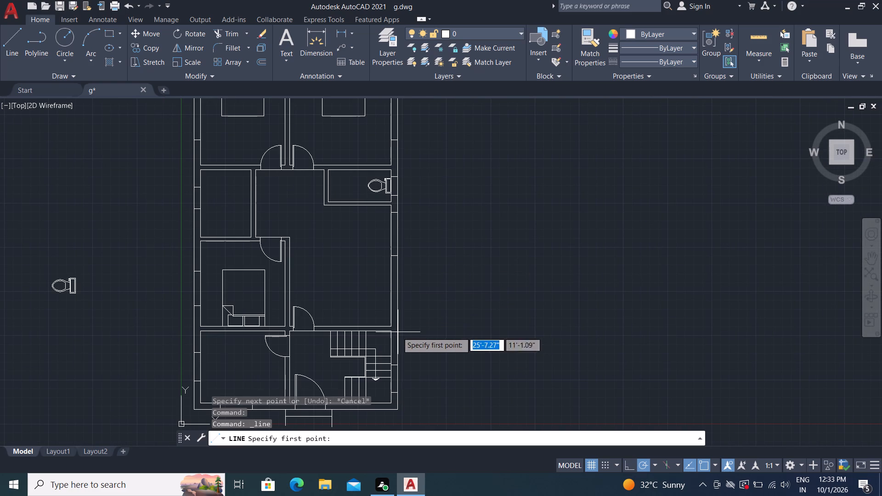
pyautogui.scroll(3, 394, 338)
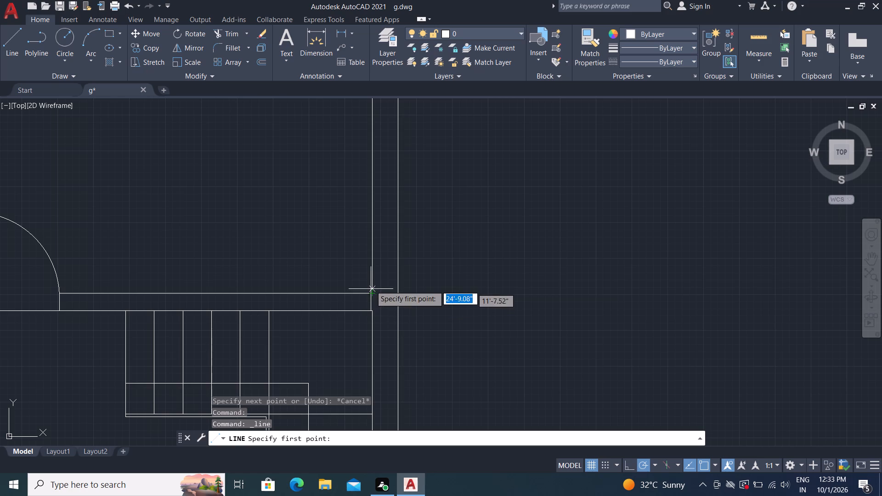
pyautogui.click(373, 260)
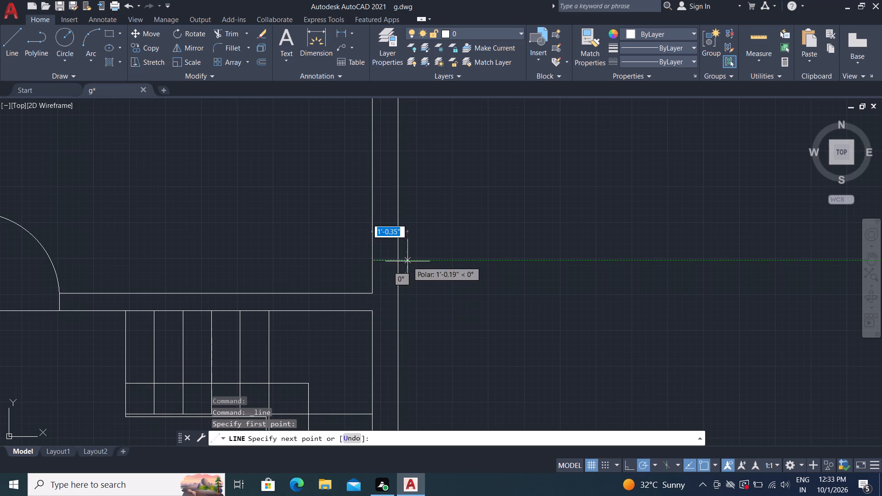
pyautogui.click(397, 259)
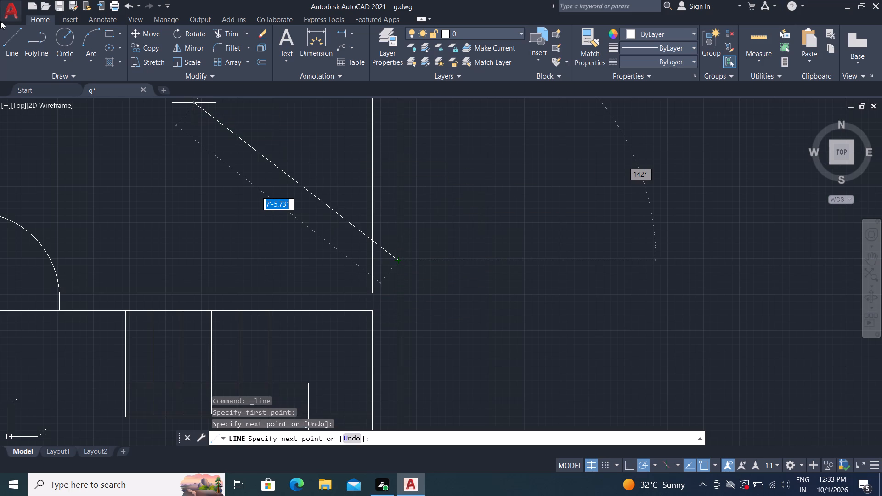
# Draw a line from the large room's lower inner corner about 4'-8" up the right wall's inner face, continuing 9" across the wall.
pyautogui.click(11, 36)
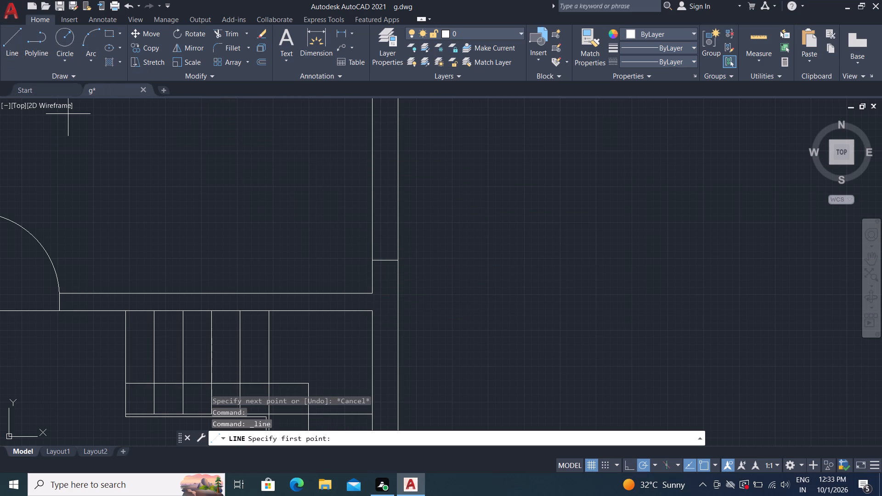
pyautogui.moveTo(230, 161); pyautogui.dragTo(225, 204, button='middle')
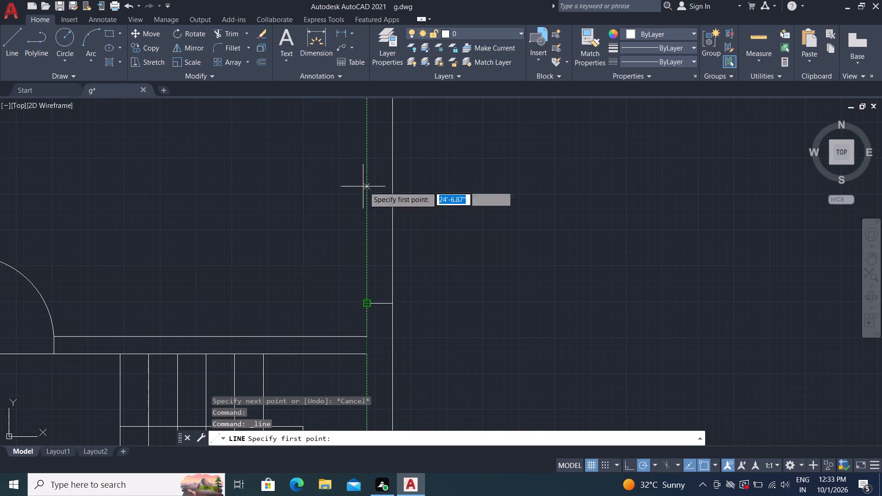
pyautogui.scroll(-2, 368, 140)
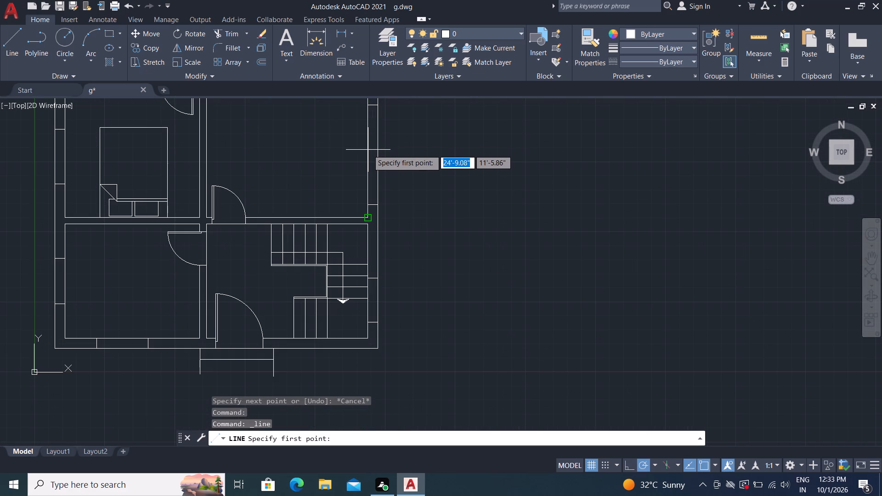
pyautogui.click(368, 150)
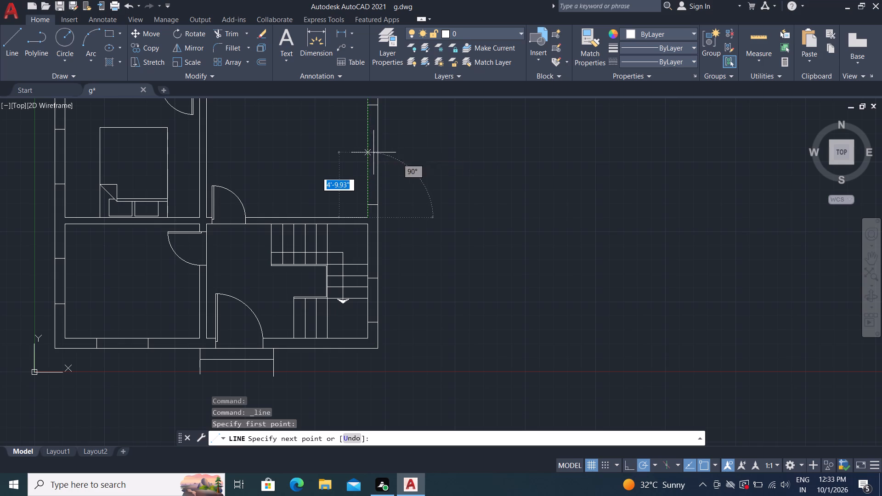
pyautogui.scroll(3, 365, 152)
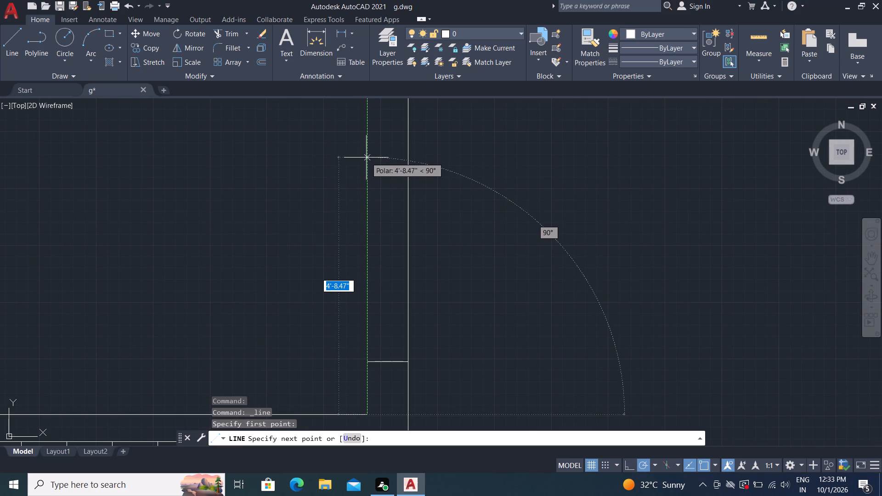
pyautogui.click(366, 158)
pyautogui.click(407, 161)
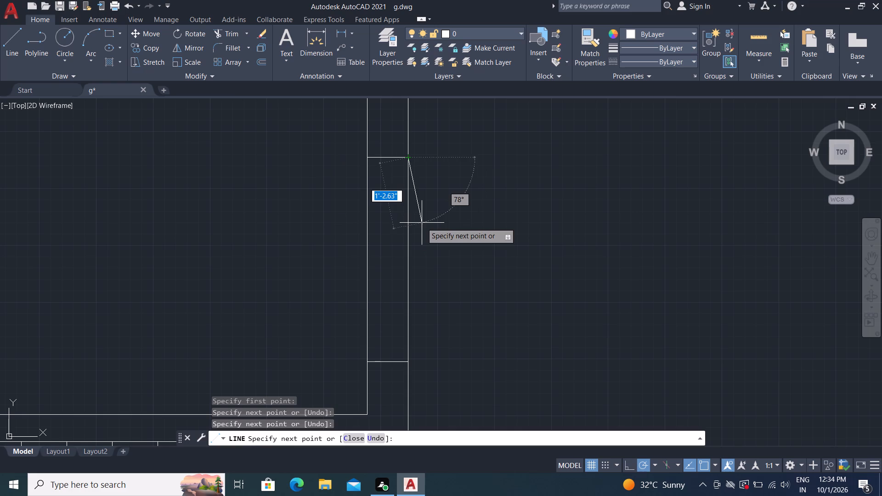
pyautogui.press('Escape')
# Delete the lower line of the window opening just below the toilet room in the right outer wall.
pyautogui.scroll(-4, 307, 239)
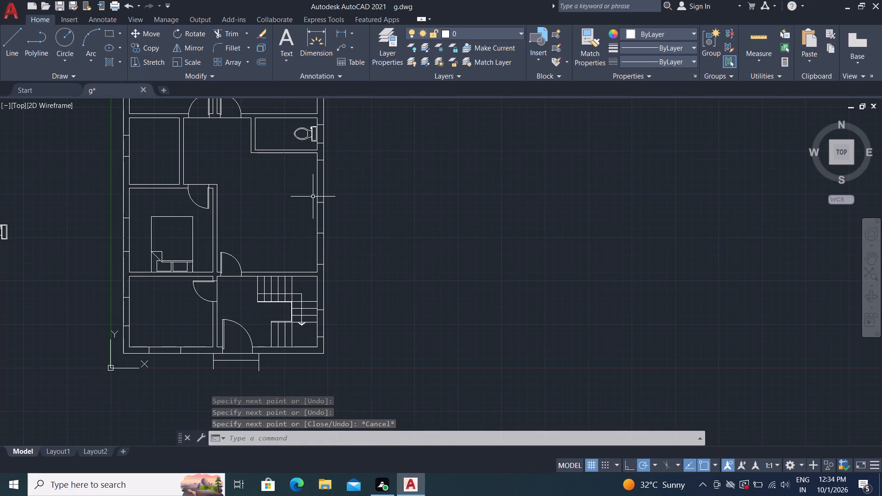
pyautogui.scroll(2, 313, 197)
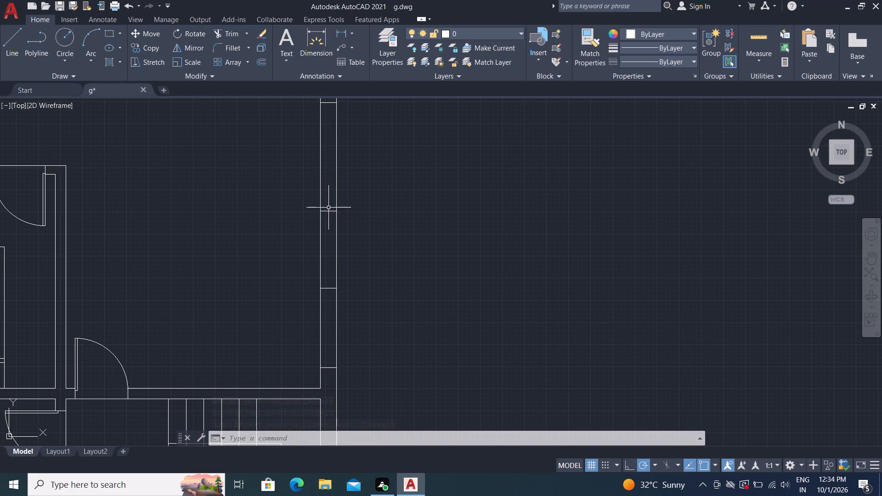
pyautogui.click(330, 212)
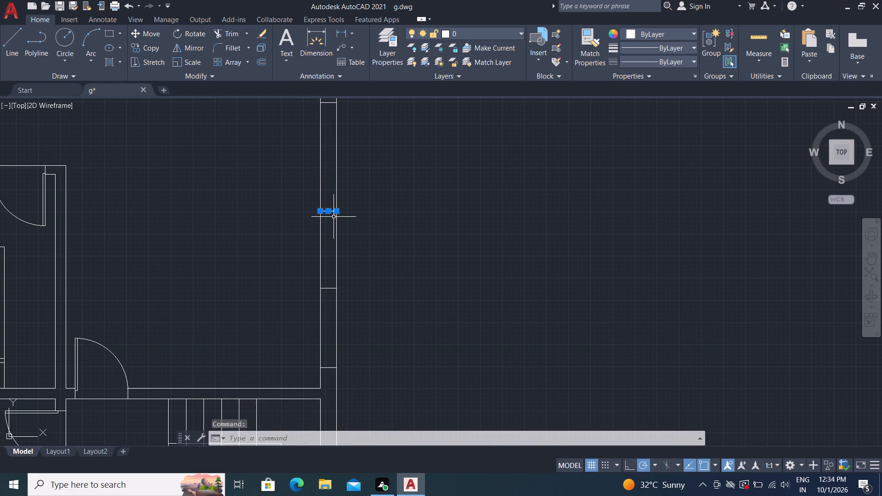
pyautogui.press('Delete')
# Draw a 9" line across the right outer wall about 3'-0" below the window line nearest the toilet room.
pyautogui.press('l')
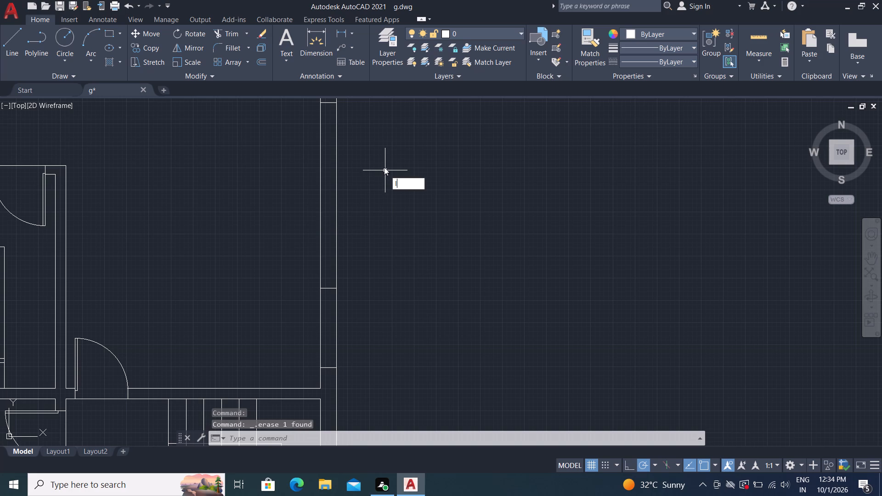
pyautogui.press('space')
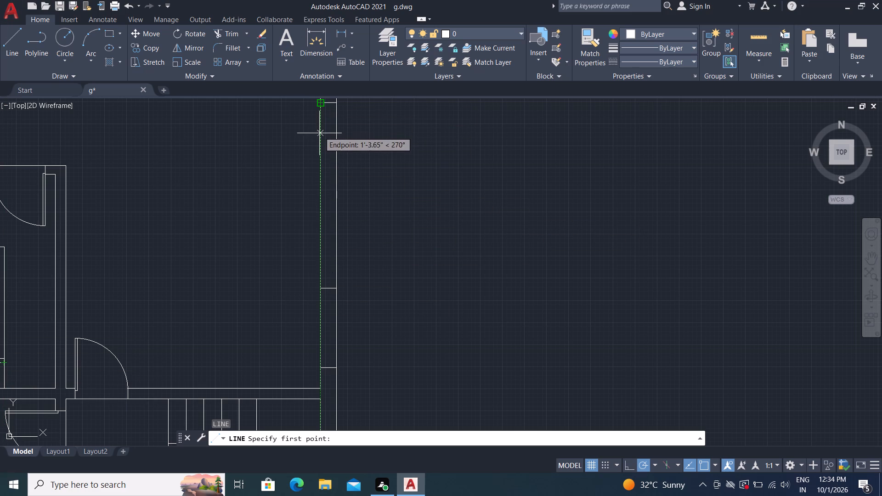
pyautogui.click(322, 166)
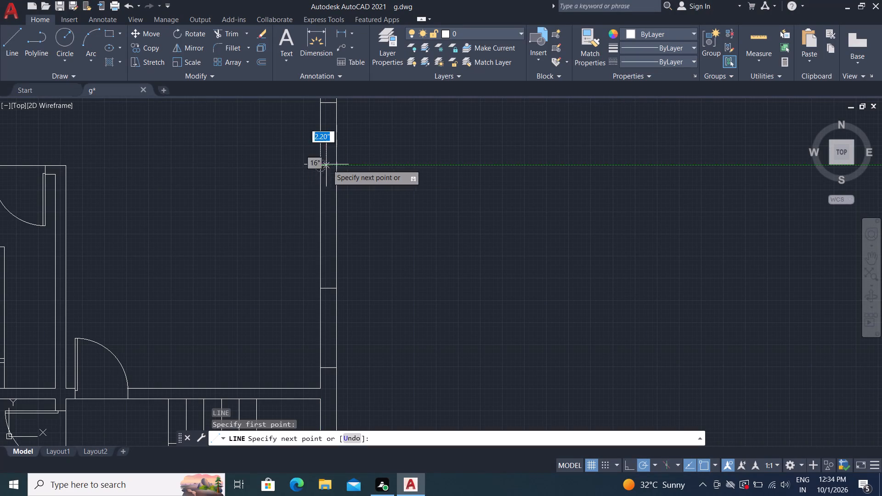
pyautogui.click(338, 167)
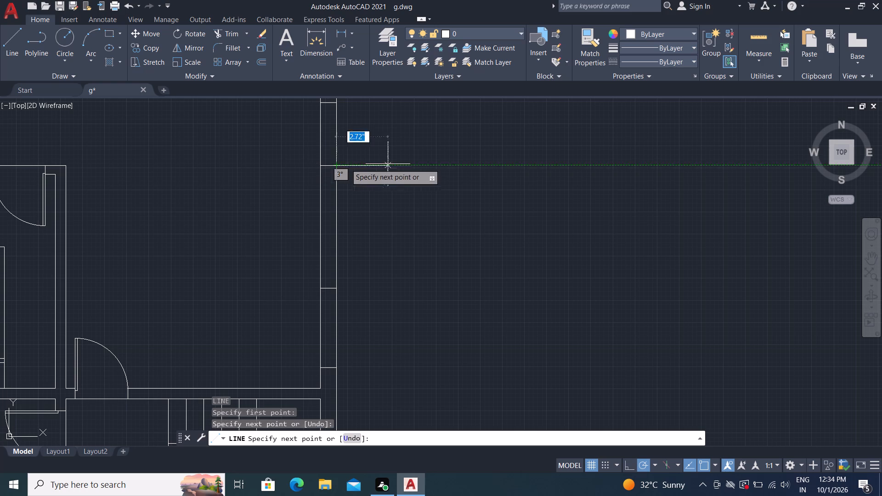
pyautogui.press('Escape')
# Offset the outer wall outline 4.5" inward to place a line along the middle of the wall.
pyautogui.scroll(-3, 386, 203)
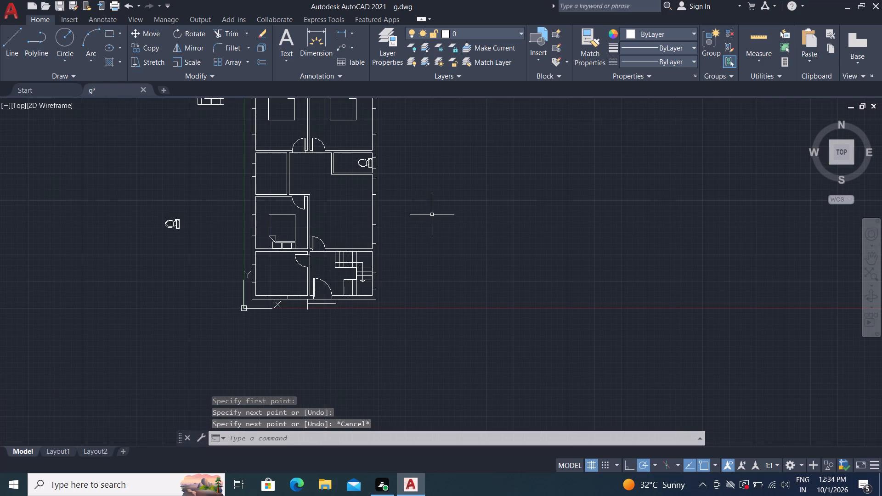
pyautogui.write('o')
pyautogui.press('space')
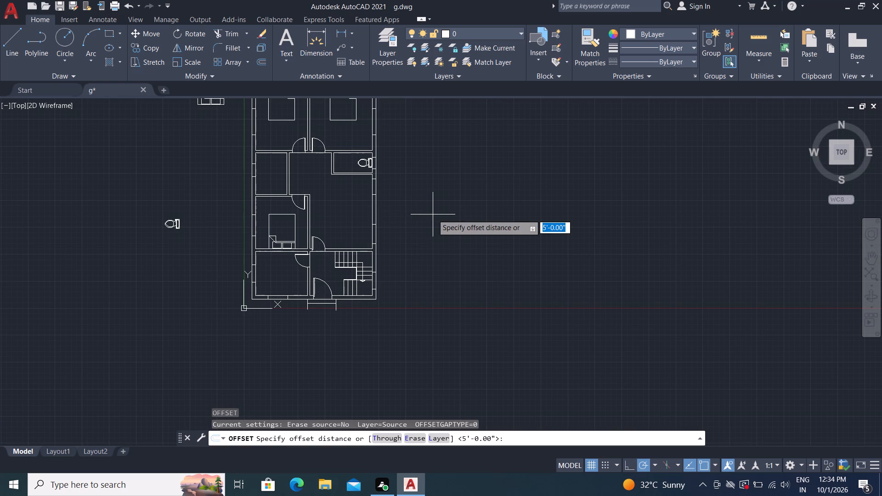
pyautogui.press('4')
pyautogui.press('.')
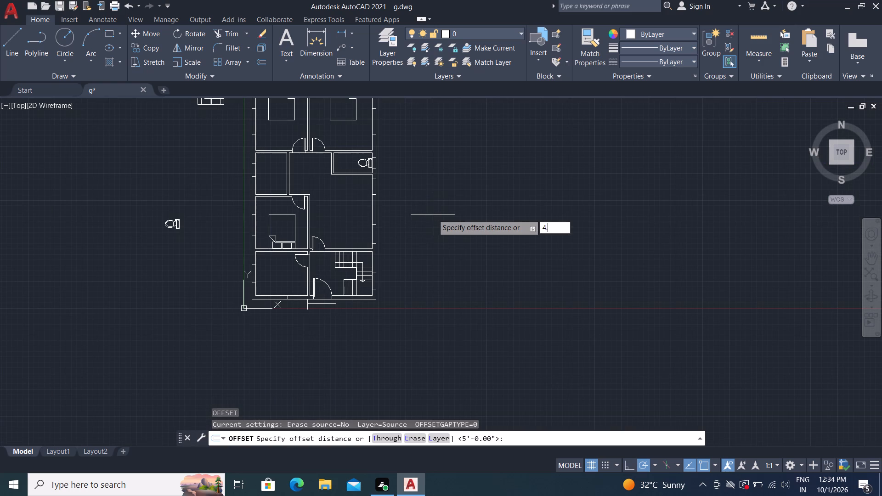
pyautogui.press('5')
pyautogui.hotkey('shift', '"')
pyautogui.press('Return')
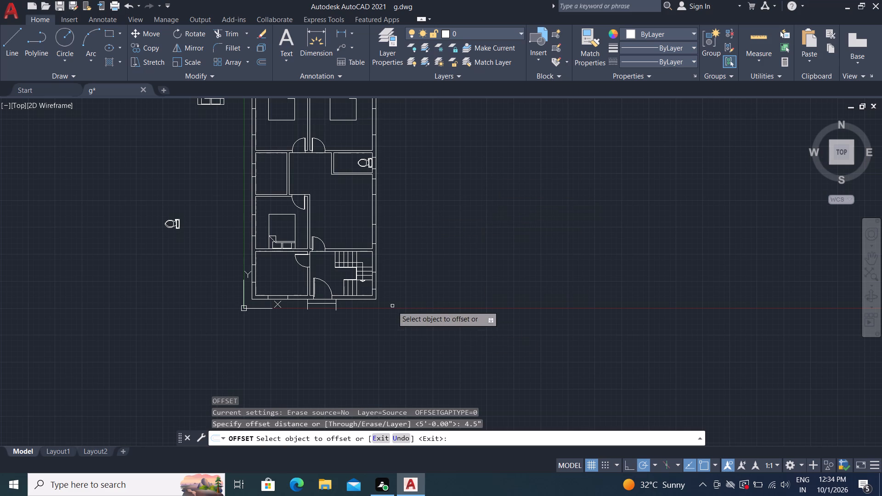
pyautogui.scroll(4, 373, 287)
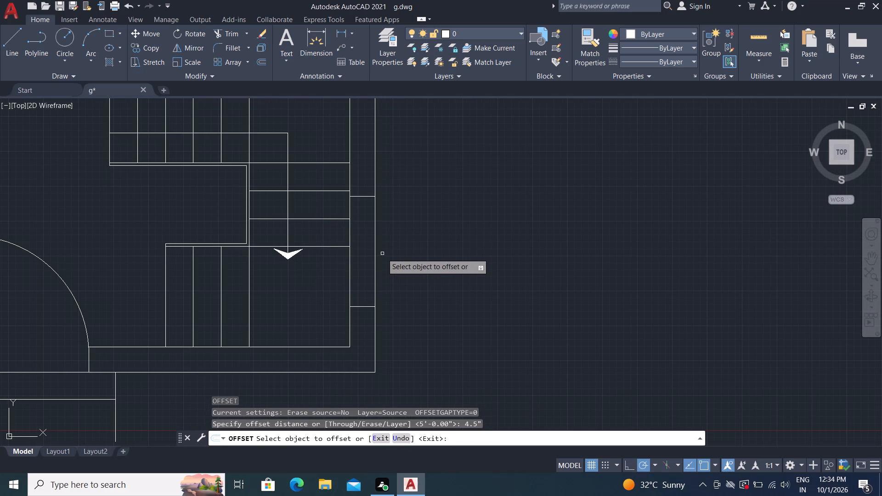
pyautogui.click(376, 249)
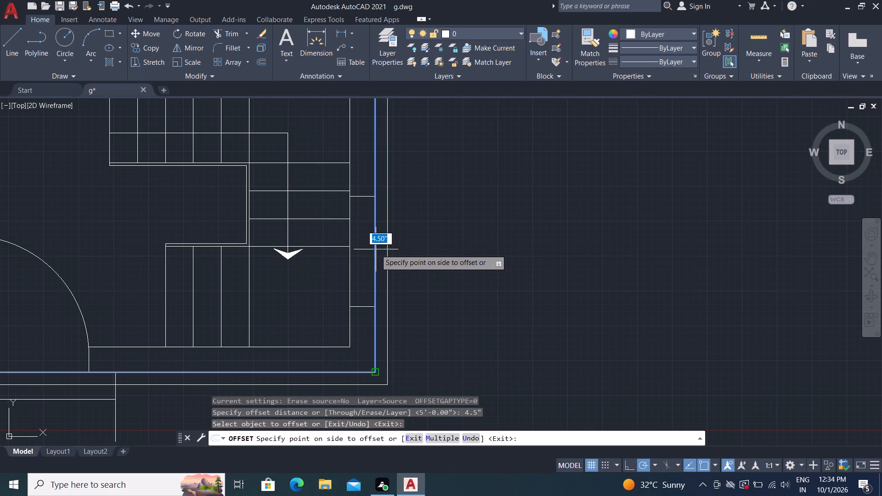
pyautogui.click(357, 245)
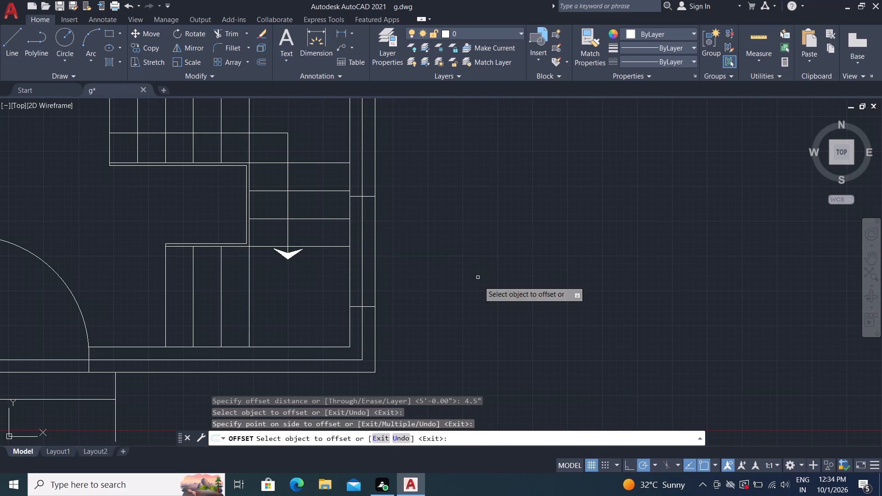
pyautogui.press('Escape')
# Offset the wall's middle line 2" to both its inner and outer sides.
pyautogui.write('o')
pyautogui.press('space')
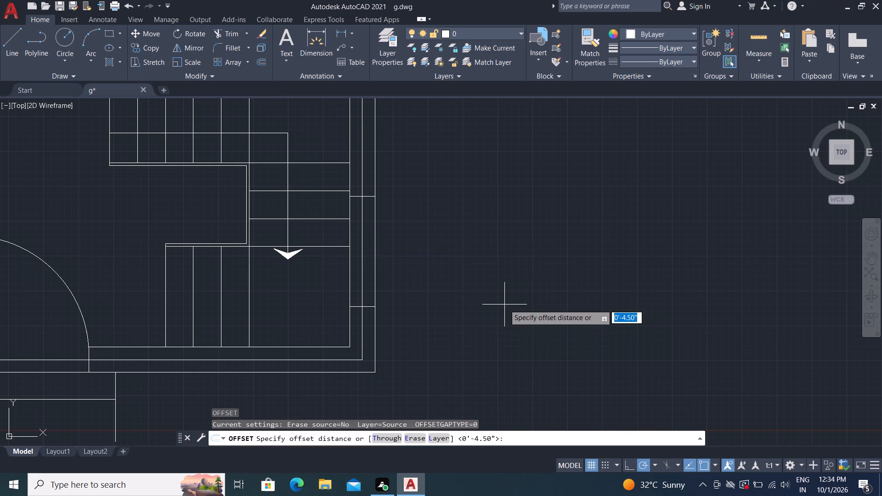
pyautogui.press('2')
pyautogui.hotkey('shift', '"')
pyautogui.press('Return')
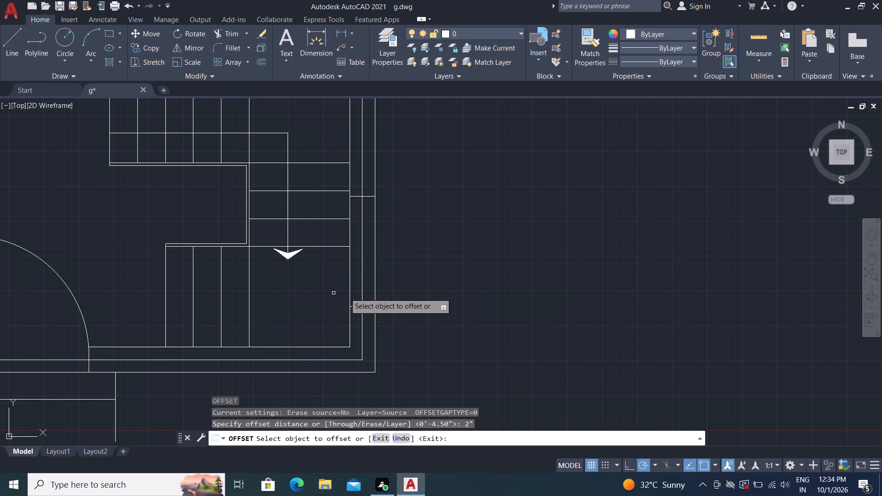
pyautogui.click(360, 285)
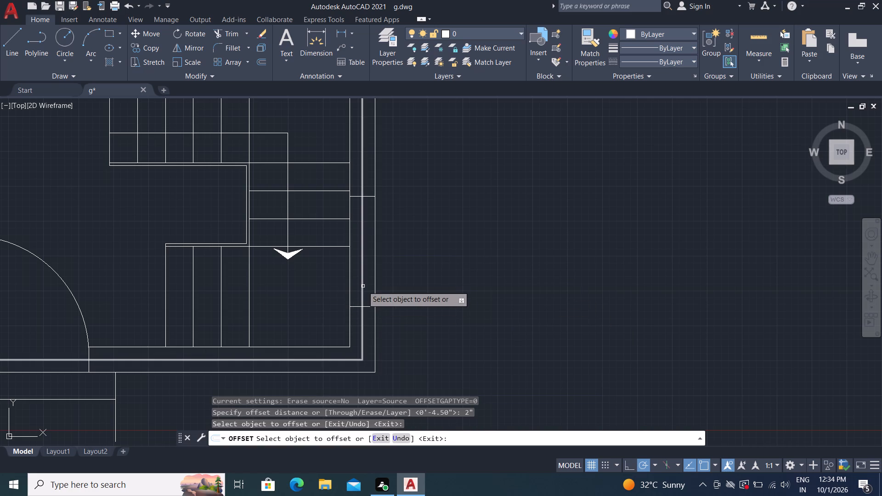
pyautogui.click(363, 286)
pyautogui.click(349, 288)
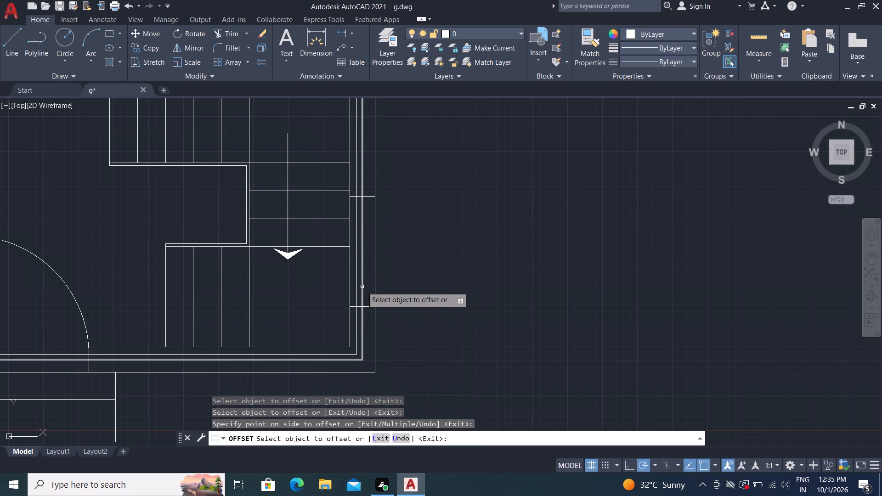
pyautogui.click(363, 287)
pyautogui.click(376, 299)
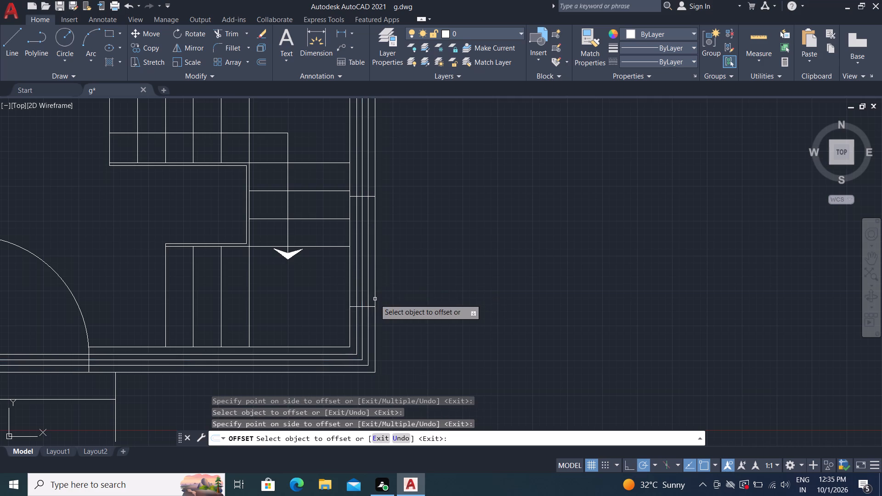
pyautogui.press('Escape')
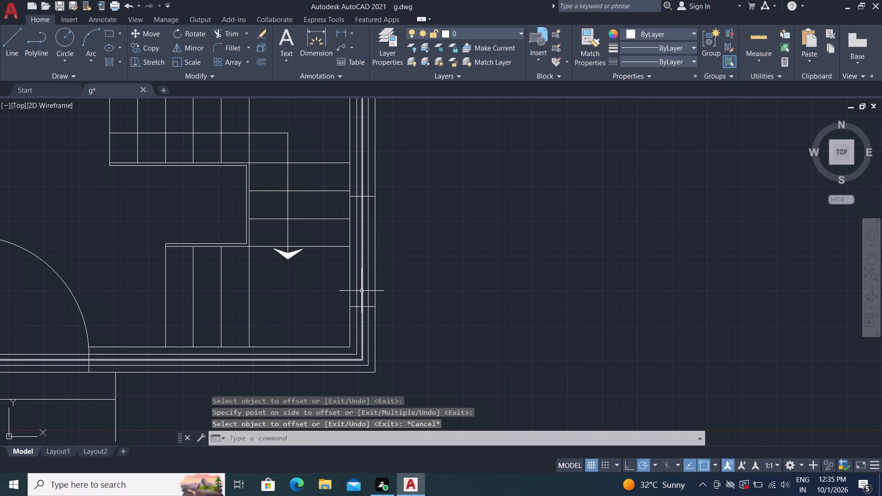
# Delete the original middle line between the two 2" offset lines in the outer wall.
pyautogui.click(362, 290)
pyautogui.press('Delete')
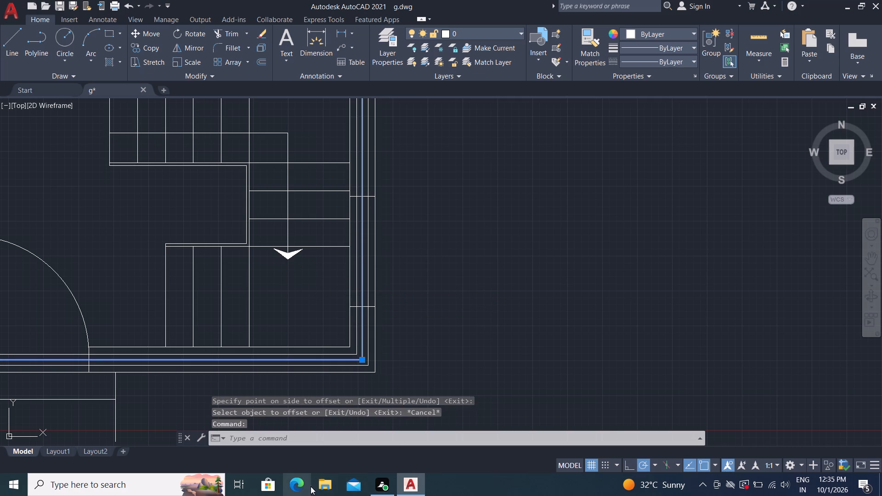
# Trim both offset lines around the lower right wall corner, from the staircase window to the entrance door edge.
pyautogui.press('t')
pyautogui.press('r')
pyautogui.press('space')
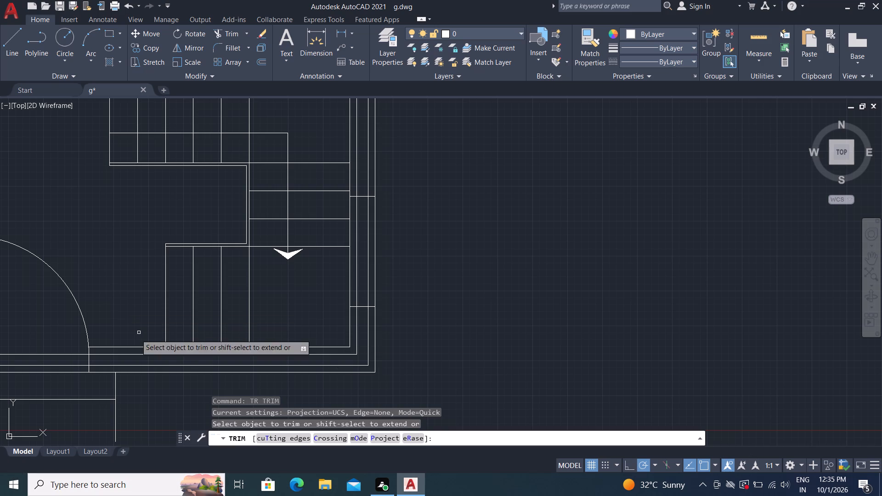
pyautogui.click(358, 339)
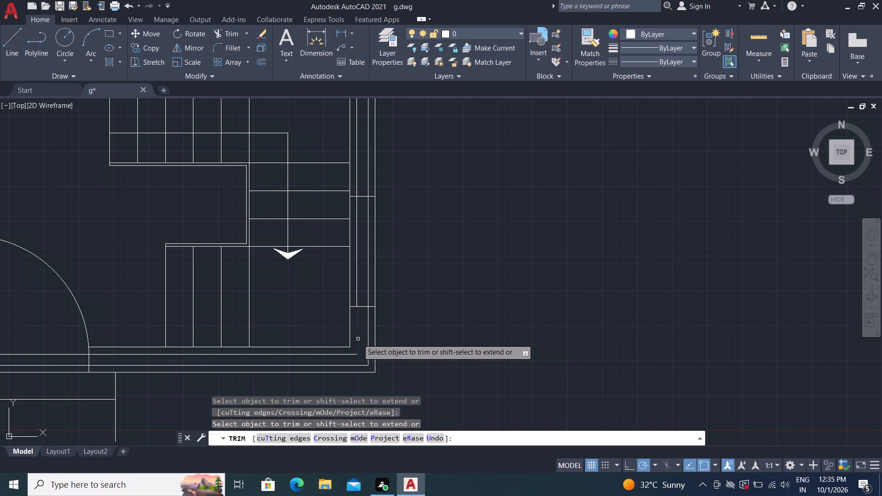
pyautogui.click(369, 351)
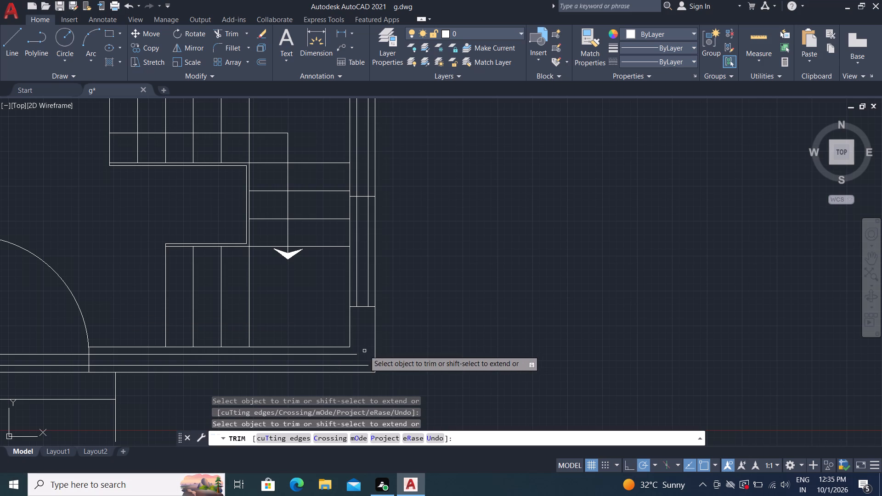
pyautogui.click(348, 355)
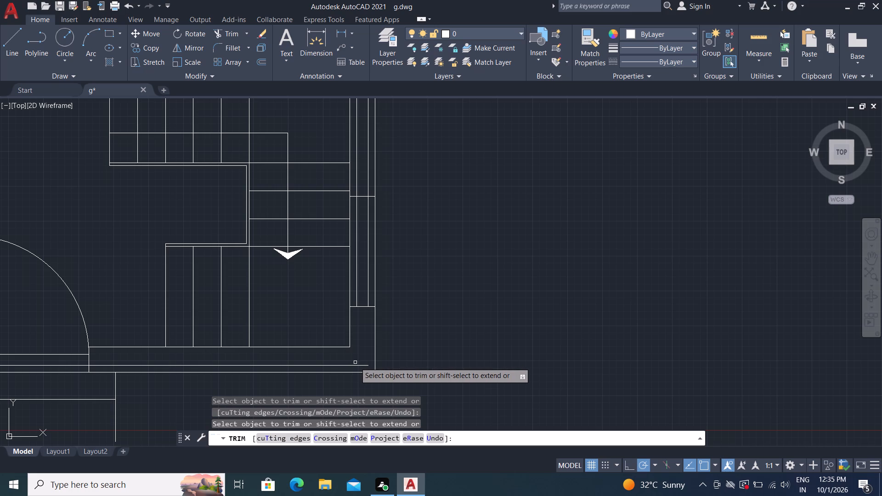
pyautogui.click(355, 364)
# Trim both offset lines in the right outer wall on either side of the large room's lower window.
pyautogui.moveTo(459, 272); pyautogui.dragTo(566, 425, button='middle')
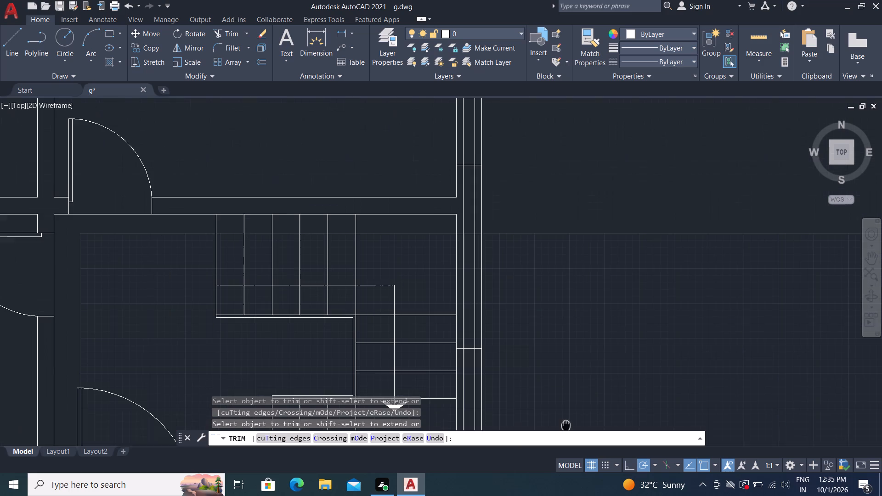
pyautogui.click(474, 212)
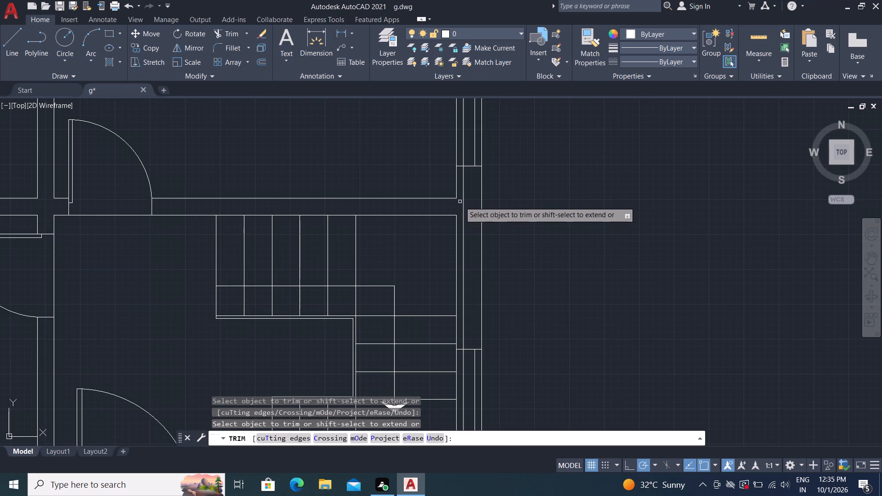
pyautogui.click(463, 205)
pyautogui.scroll(-2, 532, 238)
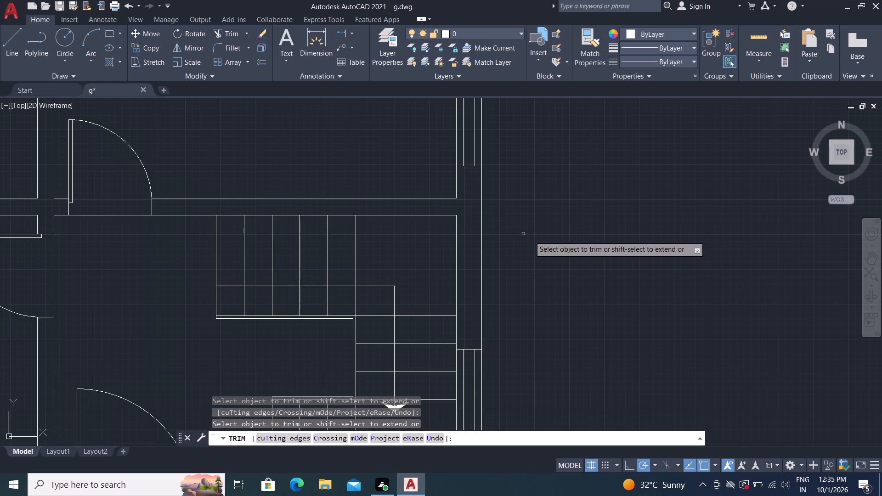
pyautogui.moveTo(544, 228); pyautogui.dragTo(575, 493, button='middle')
pyautogui.scroll(1, 560, 361)
pyautogui.moveTo(560, 361); pyautogui.dragTo(567, 304, button='middle')
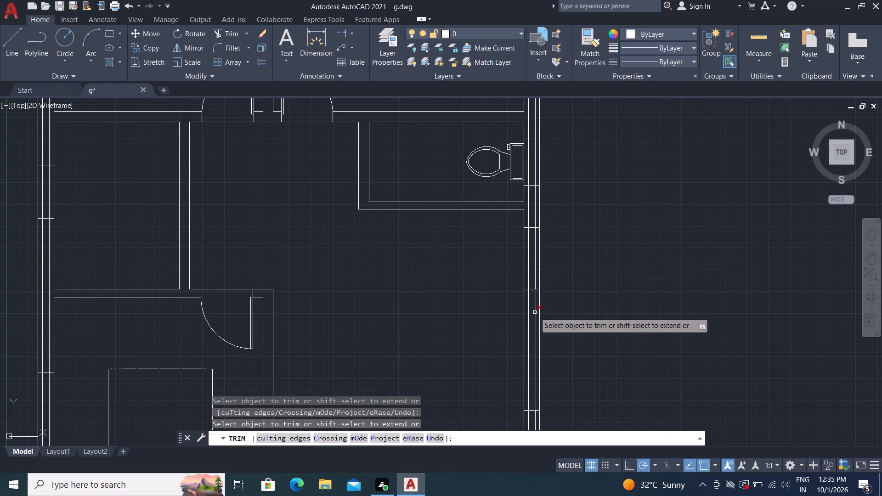
pyautogui.click(535, 312)
pyautogui.click(527, 312)
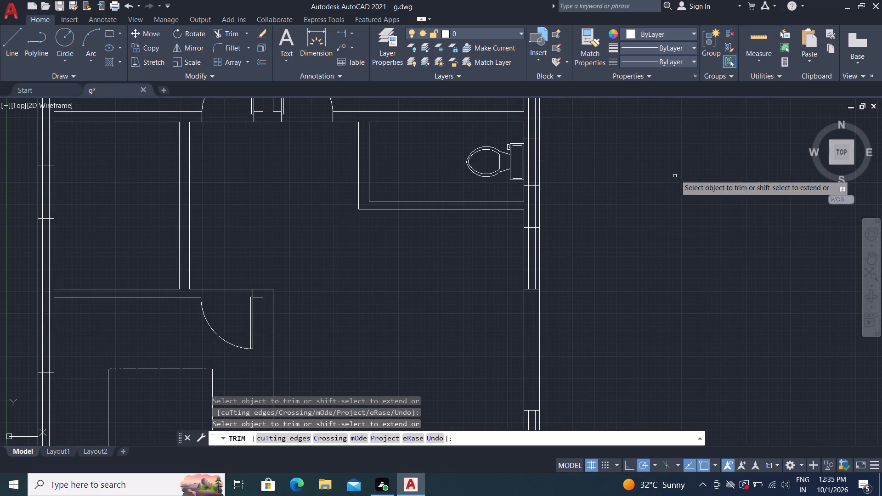
# Trim both offset lines in the right outer wall on either side of the toilet room's window.
pyautogui.click(535, 203)
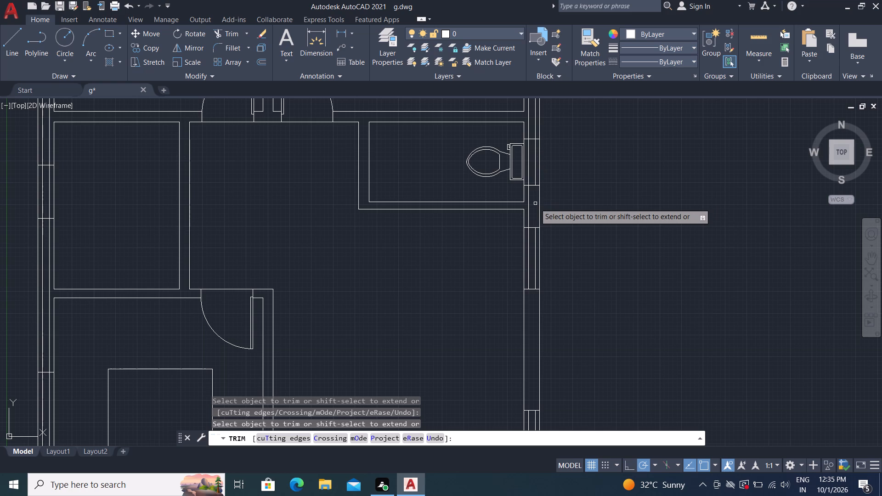
pyautogui.click(529, 204)
pyautogui.moveTo(592, 170); pyautogui.dragTo(590, 188, button='middle')
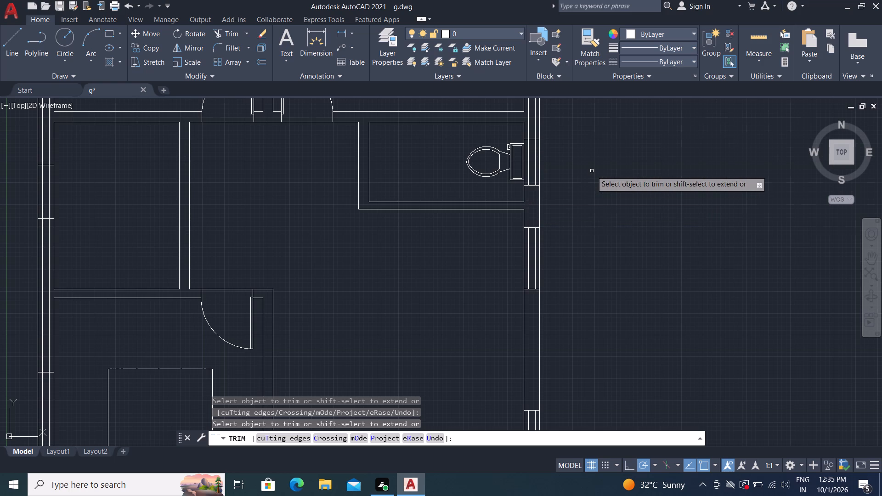
pyautogui.moveTo(590, 188); pyautogui.dragTo(618, 315, button='middle')
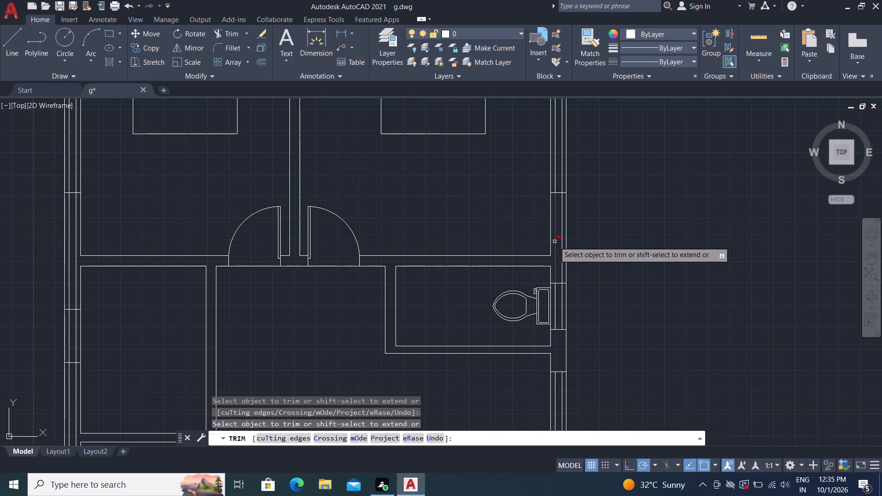
pyautogui.click(554, 242)
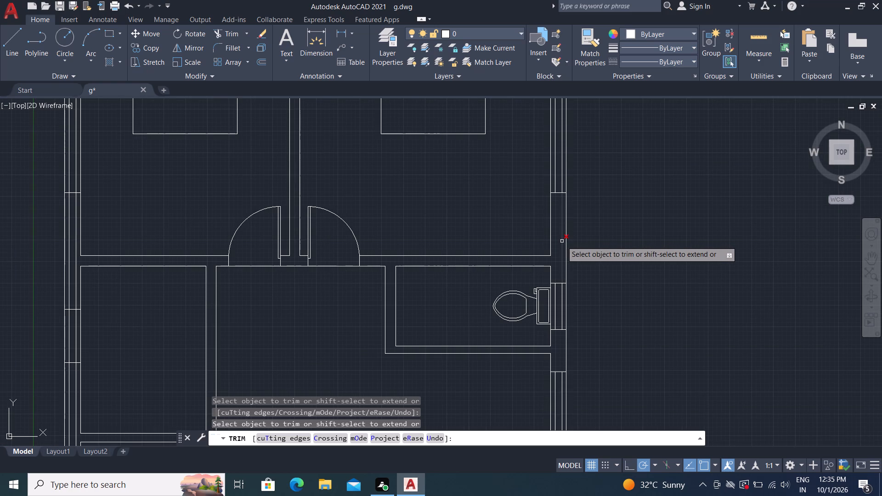
pyautogui.click(560, 239)
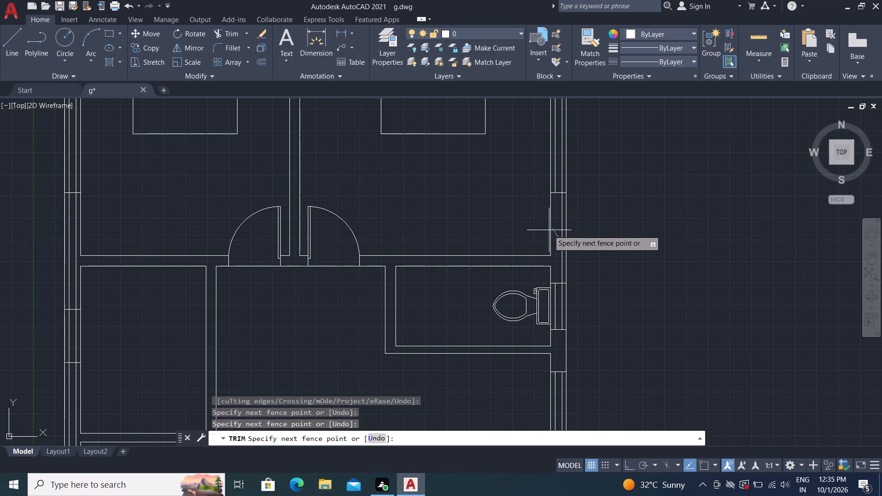
pyautogui.click(564, 240)
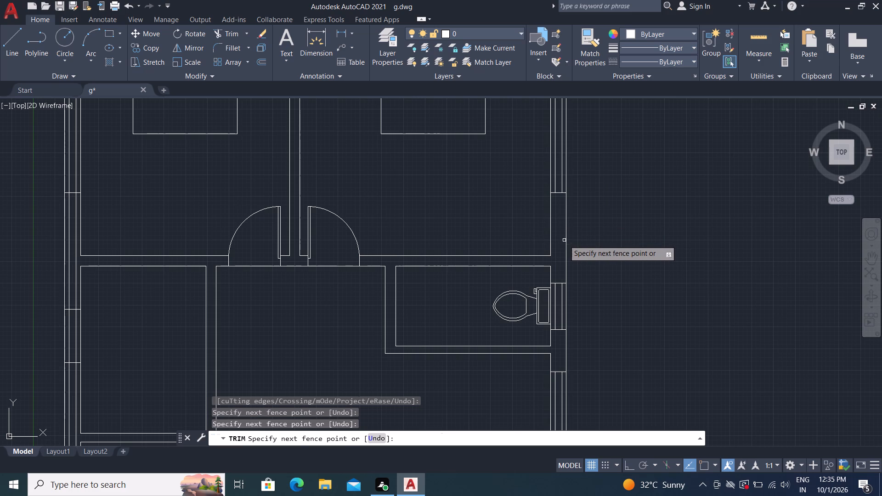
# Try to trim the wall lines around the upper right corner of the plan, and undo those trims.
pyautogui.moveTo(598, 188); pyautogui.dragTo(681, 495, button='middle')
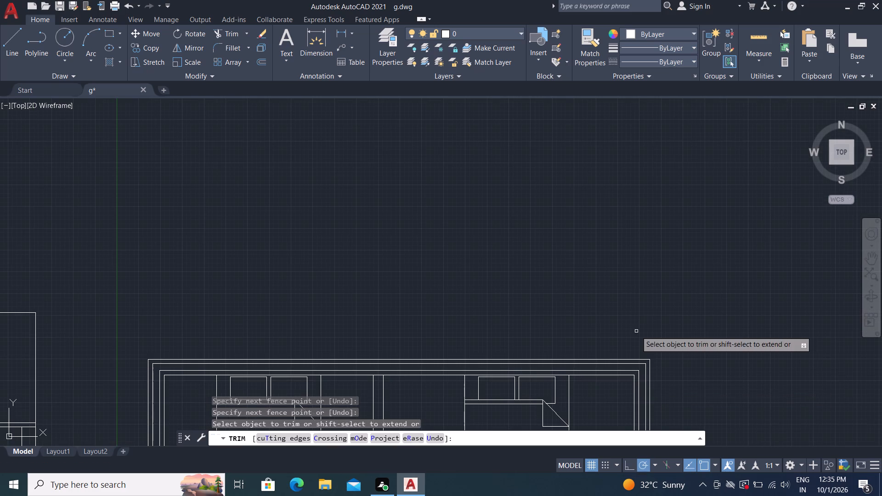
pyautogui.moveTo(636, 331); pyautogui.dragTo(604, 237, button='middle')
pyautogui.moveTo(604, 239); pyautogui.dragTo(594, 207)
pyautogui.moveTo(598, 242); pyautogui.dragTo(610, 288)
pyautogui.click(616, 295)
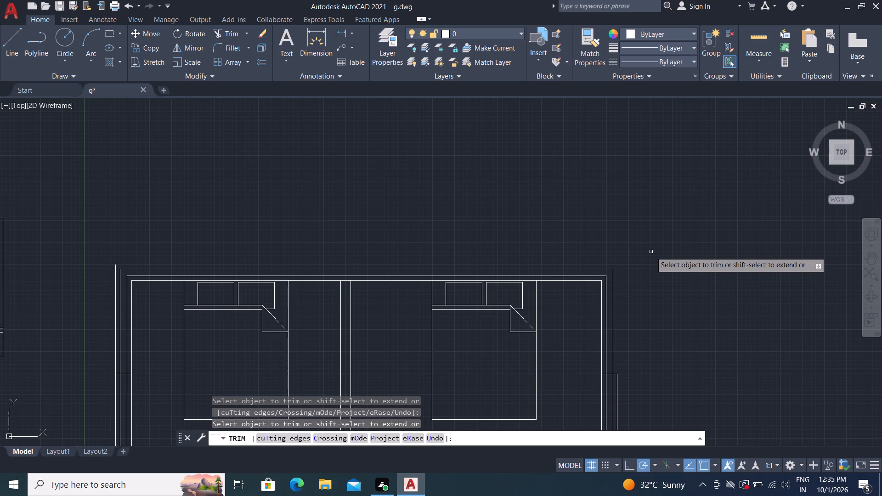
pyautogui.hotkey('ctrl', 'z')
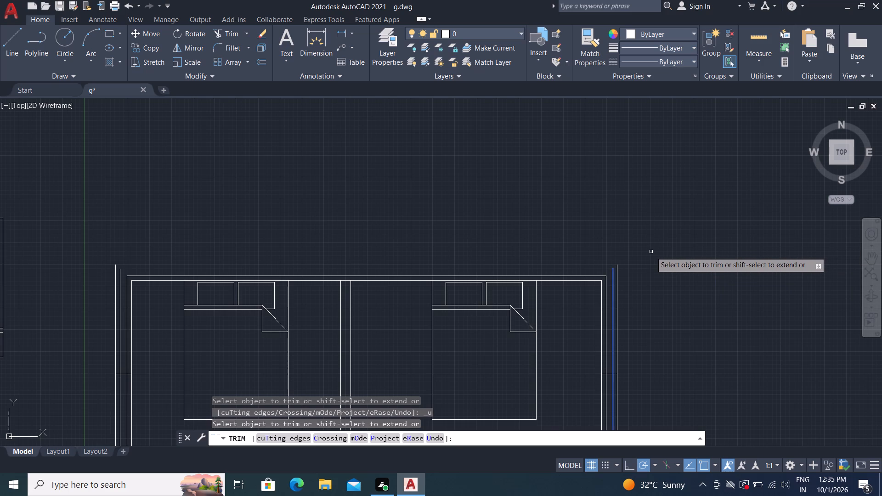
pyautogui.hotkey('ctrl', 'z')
# Trim both offset lines above the upper right bedroom's window in the right outer wall and along the top outer wall.
pyautogui.moveTo(585, 189); pyautogui.dragTo(607, 259, button='middle')
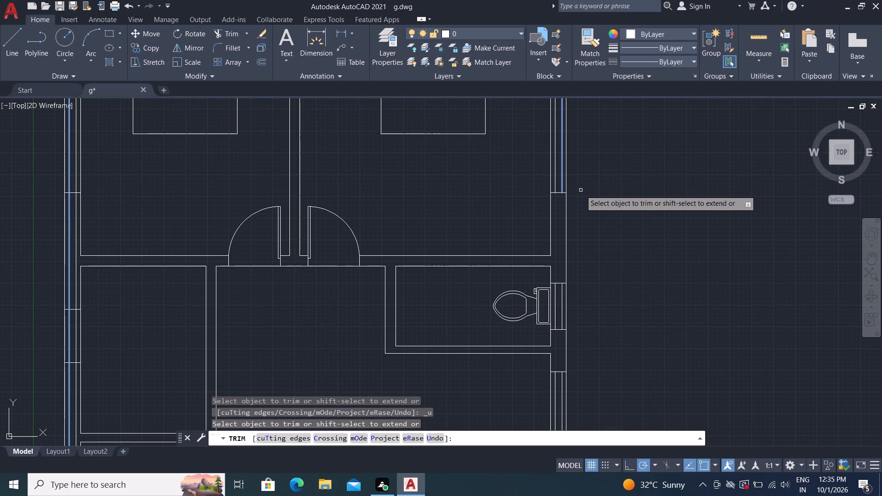
pyautogui.moveTo(607, 259); pyautogui.dragTo(661, 366, button='middle')
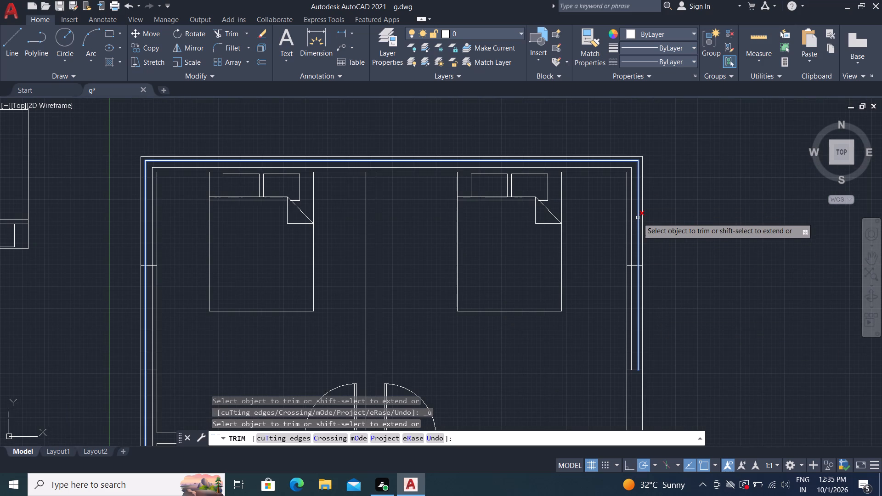
pyautogui.press('Escape')
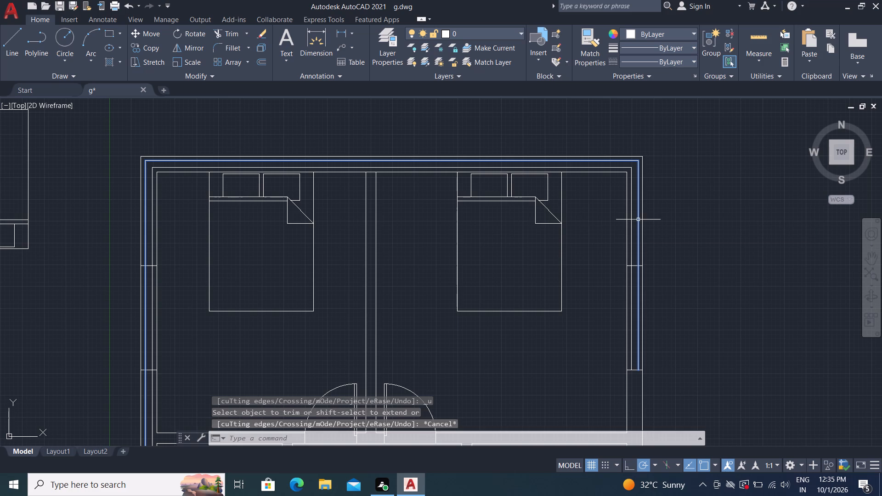
pyautogui.press('Escape')
pyautogui.press('Escape')
pyautogui.press('Escape')
pyautogui.press('Escape')
pyautogui.press('t')
pyautogui.write('r')
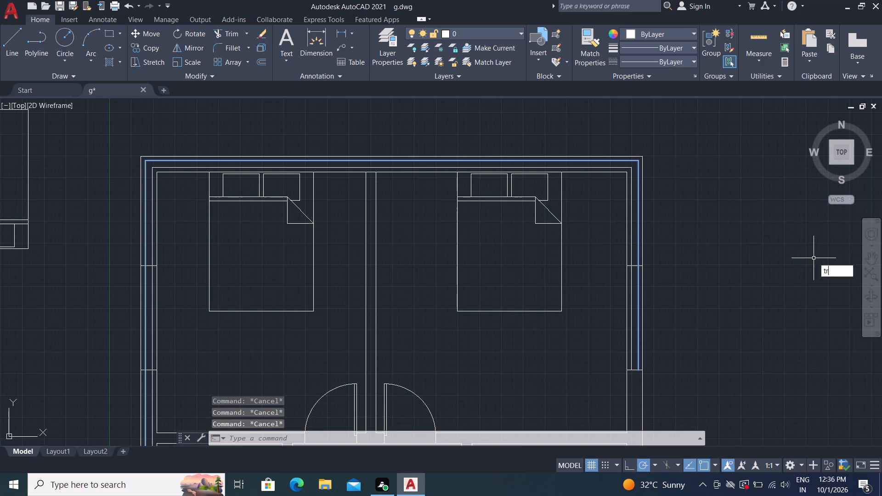
pyautogui.press('space')
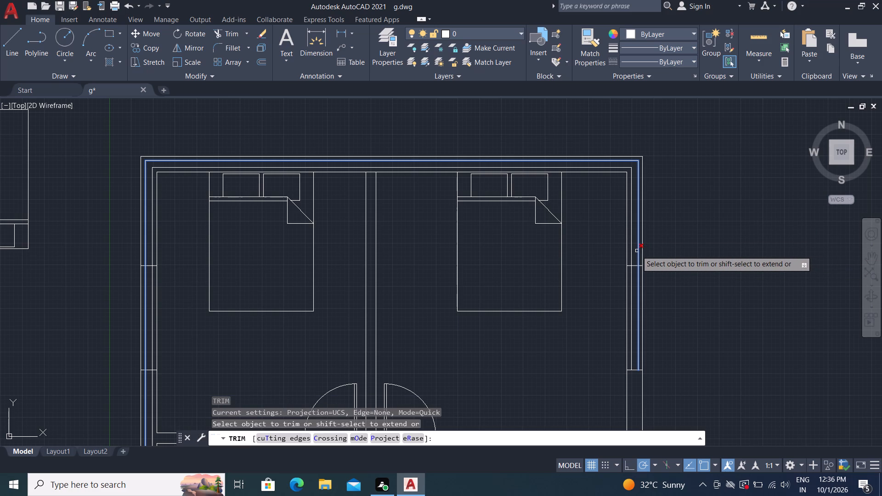
pyautogui.click(638, 250)
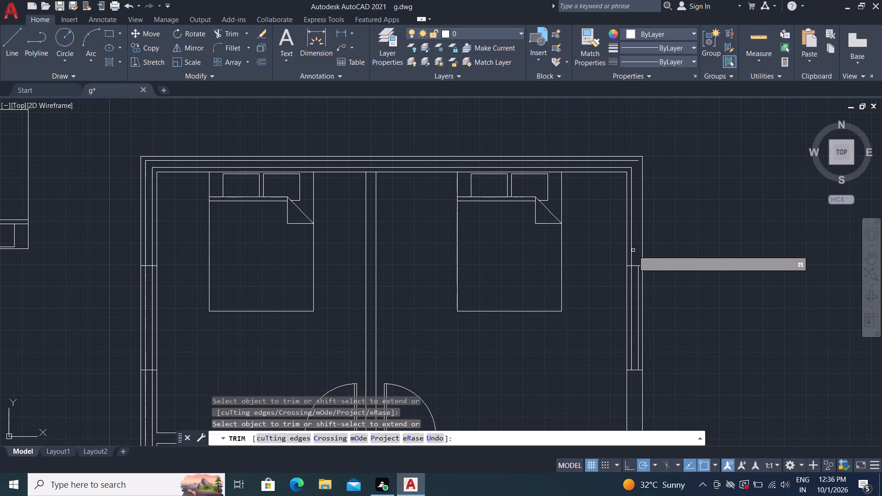
pyautogui.click(631, 249)
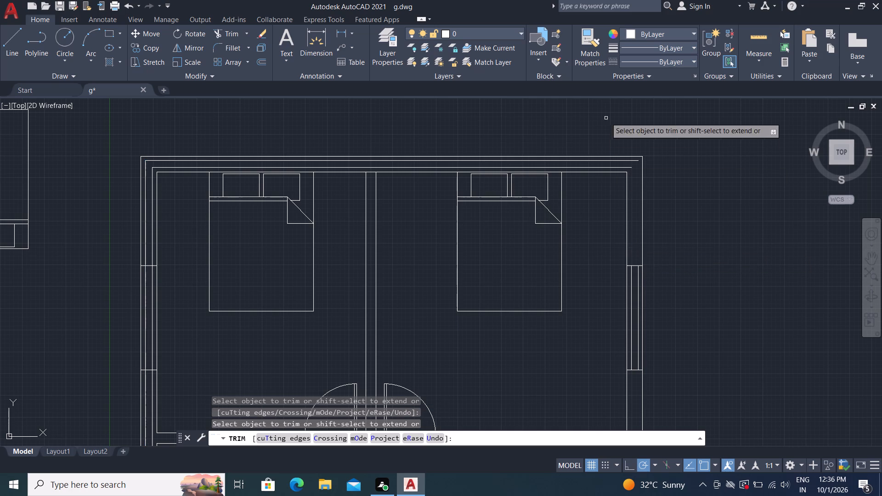
pyautogui.click(461, 162)
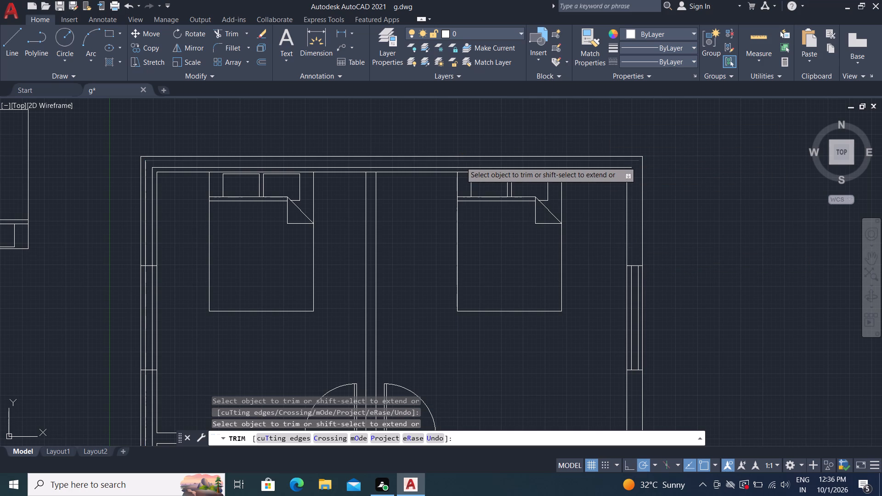
pyautogui.click(465, 169)
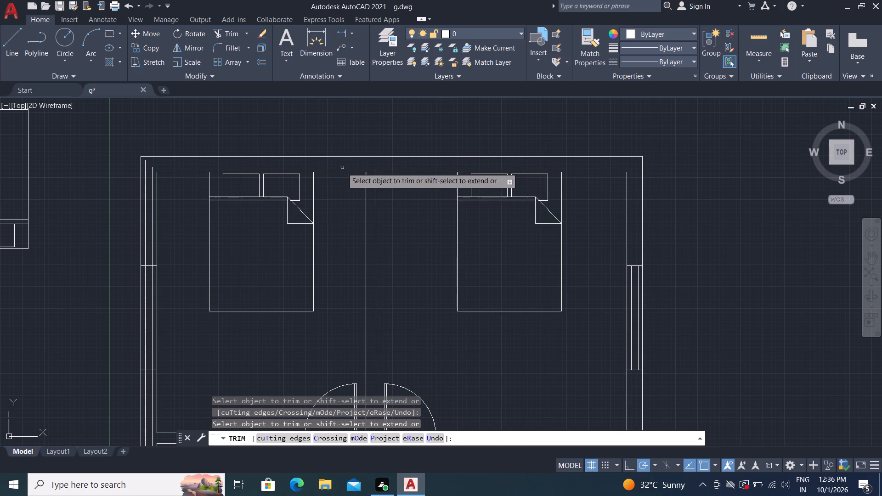
# Trim the top wall's inner line where the partition between the two upper bedrooms meets it.
pyautogui.click(370, 171)
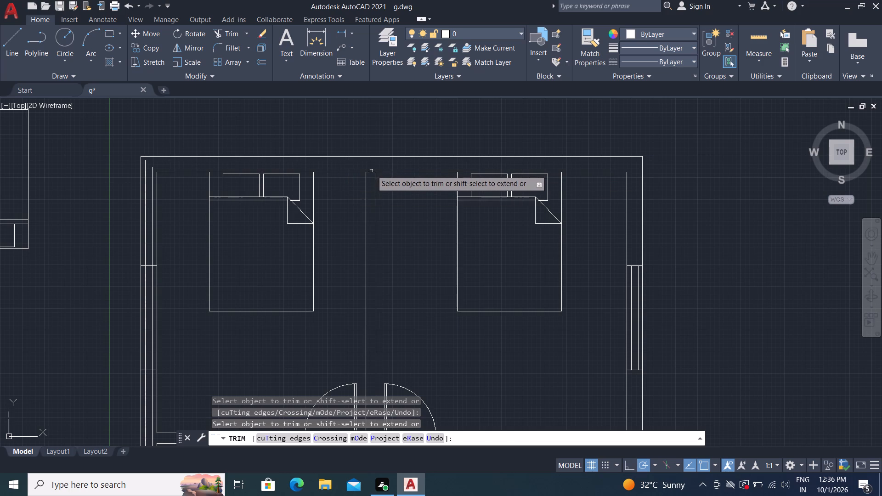
# Trim both offset lines in the left outer wall on either side of the upper left bedroom's window.
pyautogui.moveTo(730, 172); pyautogui.dragTo(881, 258, button='middle')
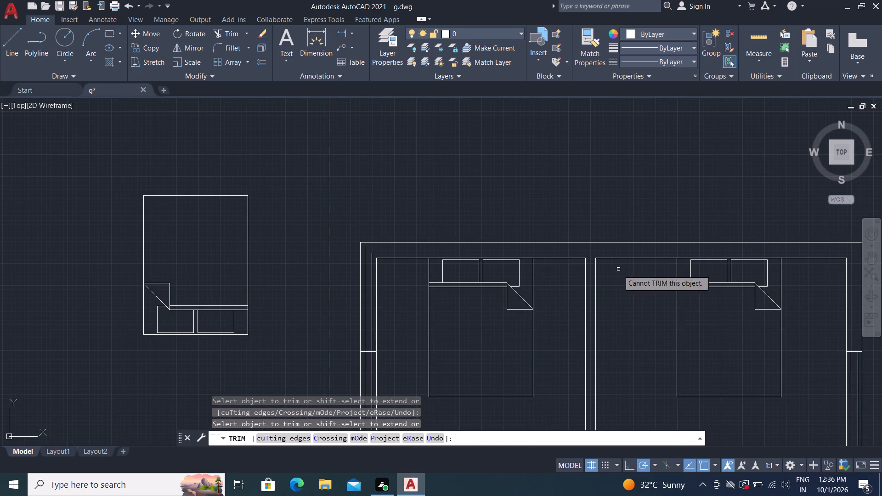
pyautogui.click(372, 289)
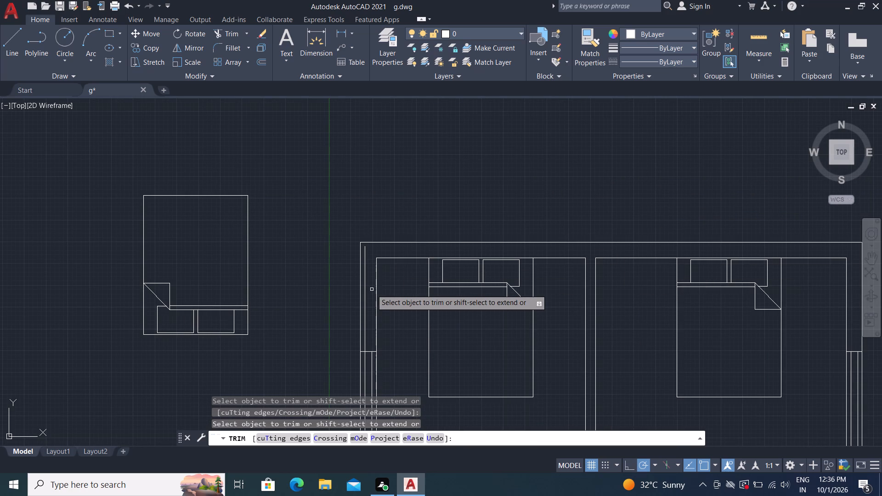
pyautogui.click(365, 289)
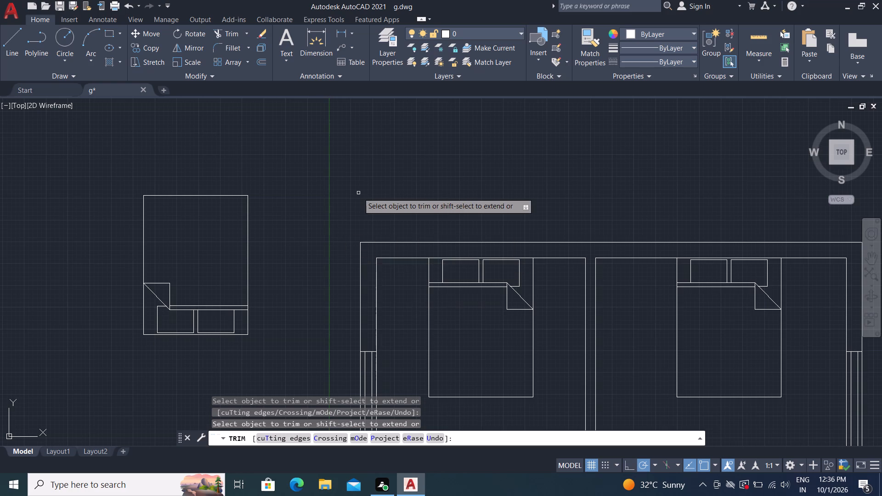
pyautogui.scroll(-2, 358, 193)
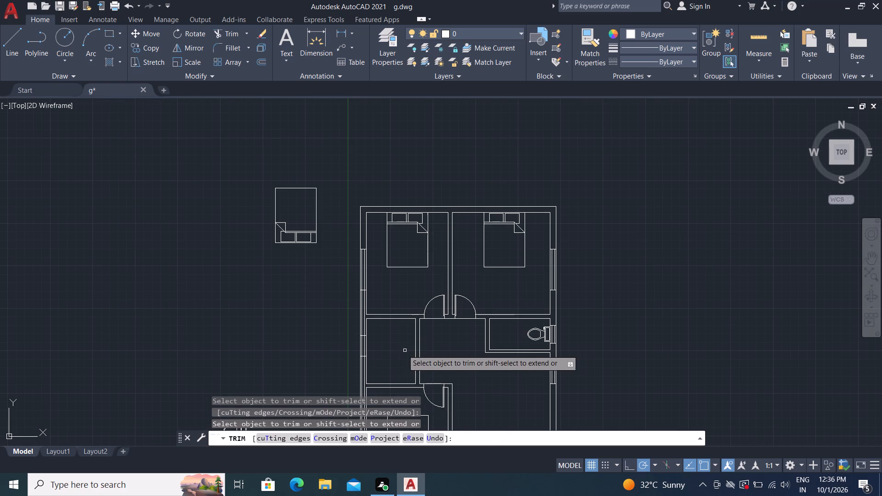
pyautogui.moveTo(398, 348); pyautogui.dragTo(433, 317, button='middle')
pyautogui.scroll(2, 421, 258)
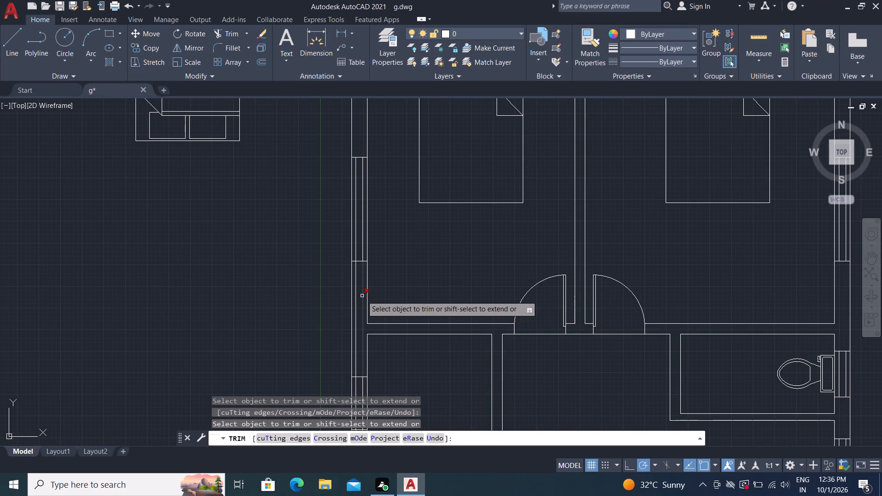
pyautogui.click(362, 294)
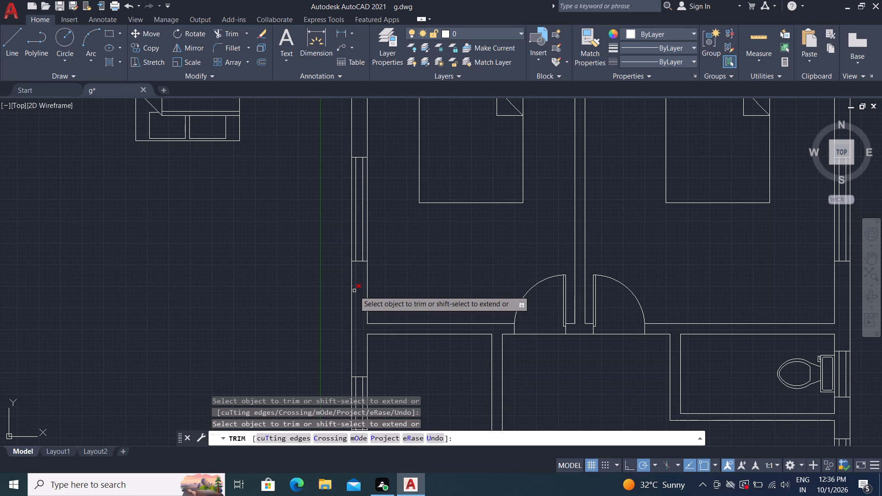
pyautogui.click(355, 291)
# Trim both offset lines across the entrance door opening and between the door and the bottom wall's window.
pyautogui.scroll(-4, 400, 239)
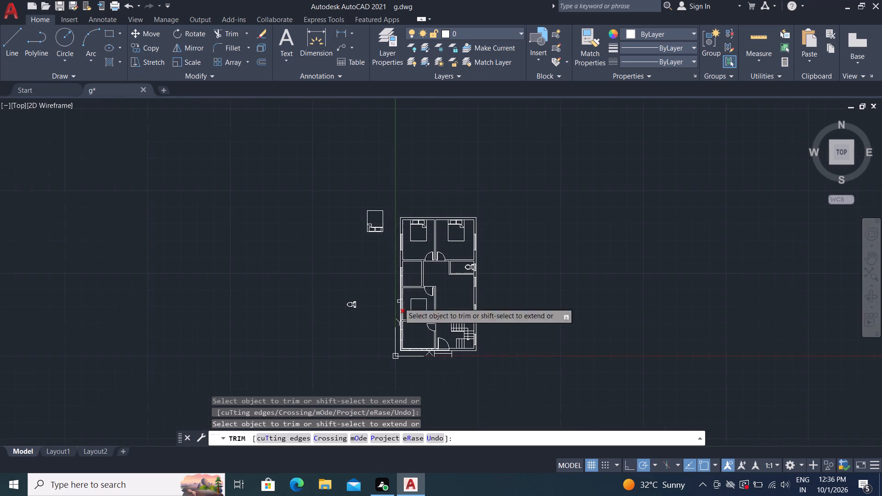
pyautogui.scroll(4, 400, 357)
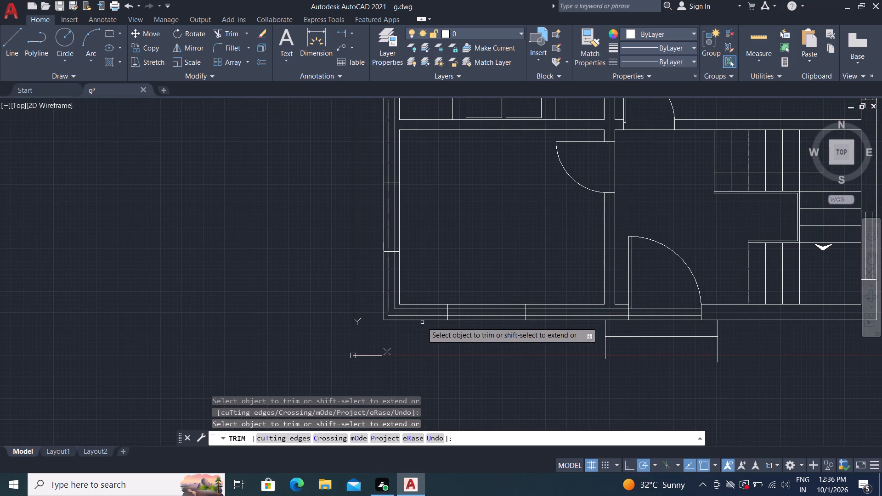
pyautogui.click(643, 316)
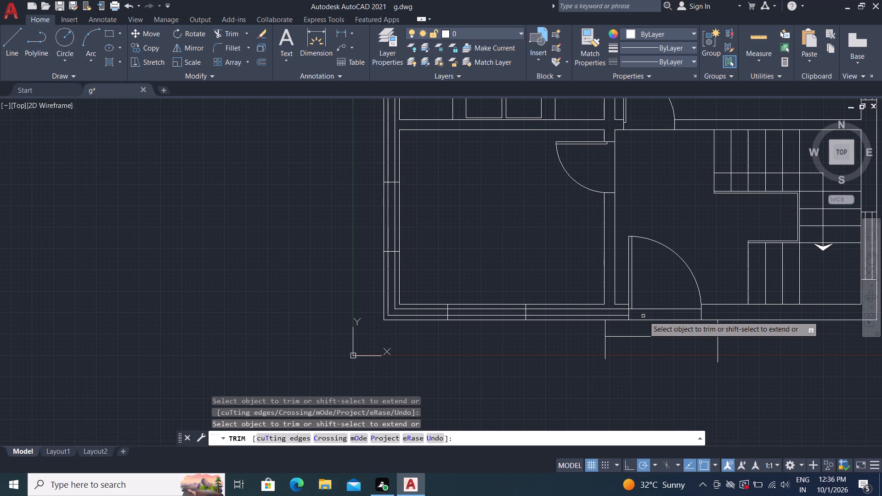
pyautogui.click(616, 315)
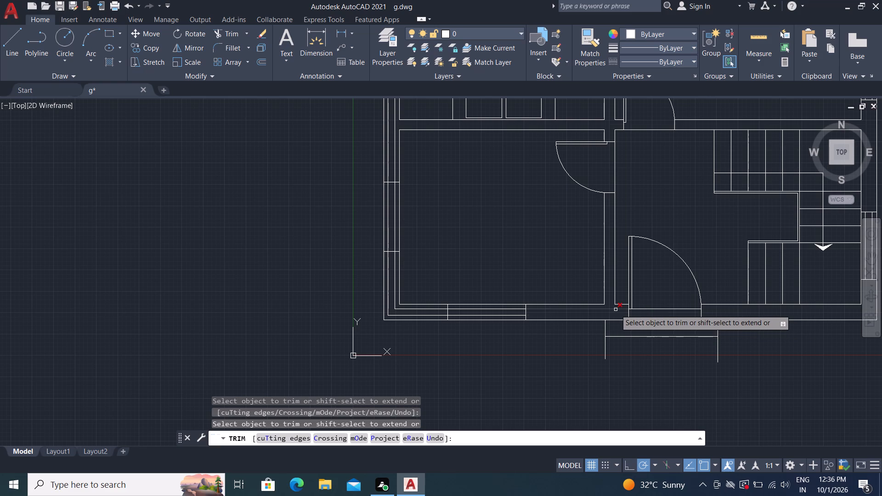
pyautogui.click(616, 310)
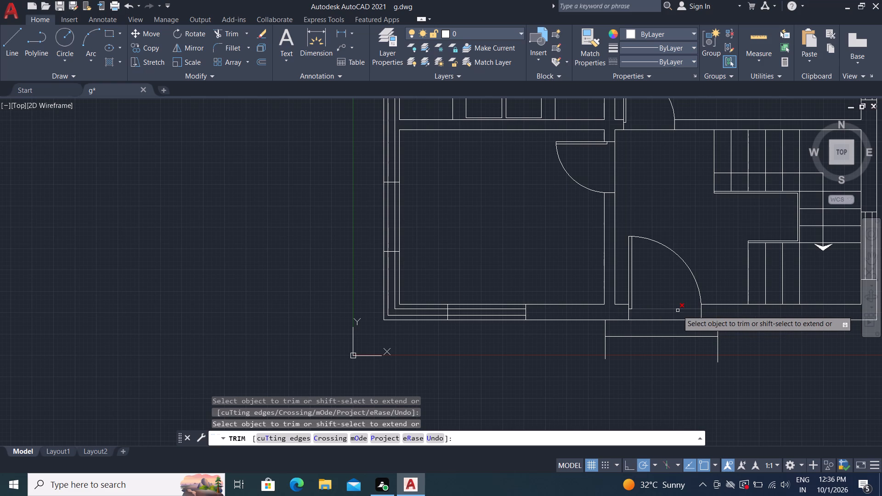
pyautogui.click(678, 310)
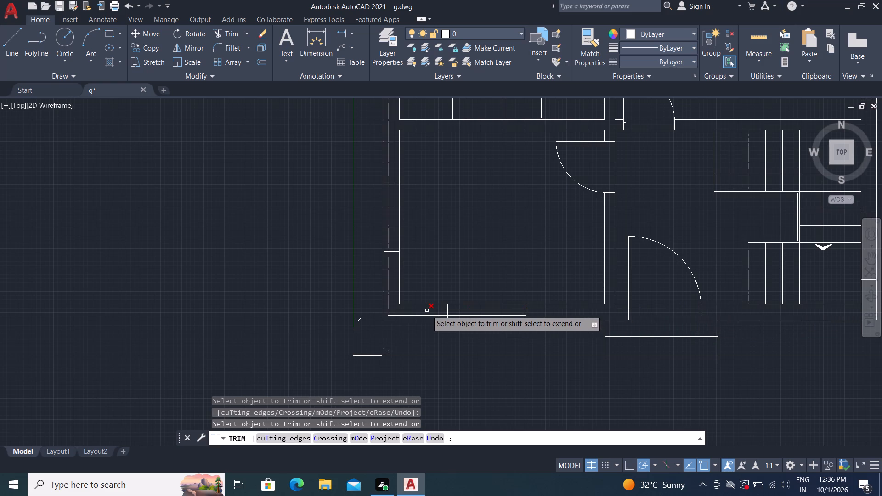
# Trim both offset lines around the lower left wall corner, from the bottom wall's window to the left wall's lowest window.
pyautogui.click(427, 310)
pyautogui.click(434, 316)
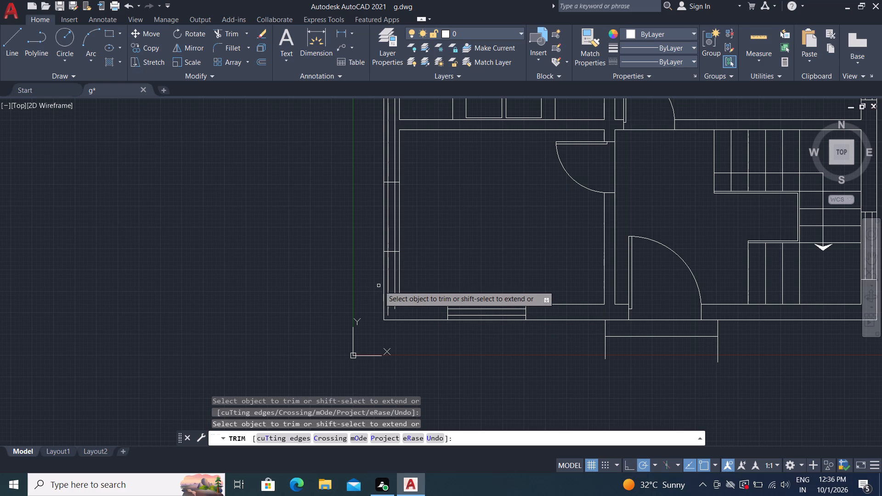
pyautogui.click(394, 290)
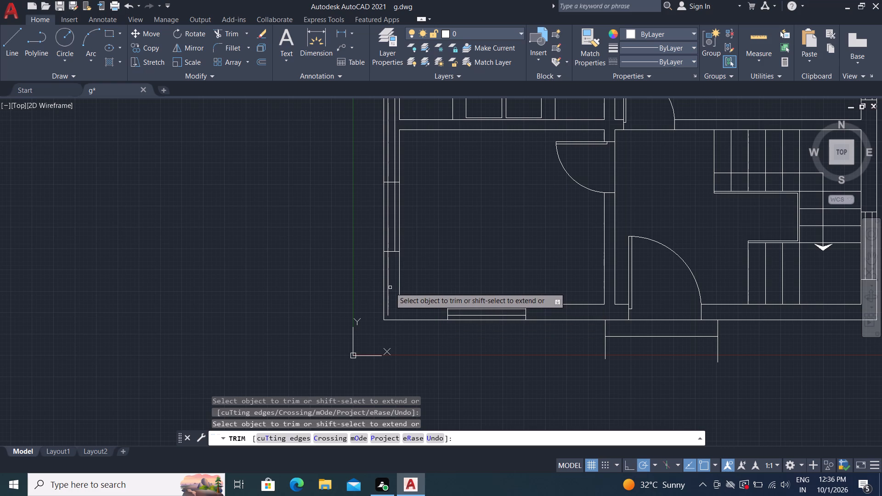
pyautogui.click(388, 286)
# Trim both offset lines in the left outer wall on either side of the lower bedroom's window.
pyautogui.moveTo(309, 217); pyautogui.dragTo(346, 382, button='middle')
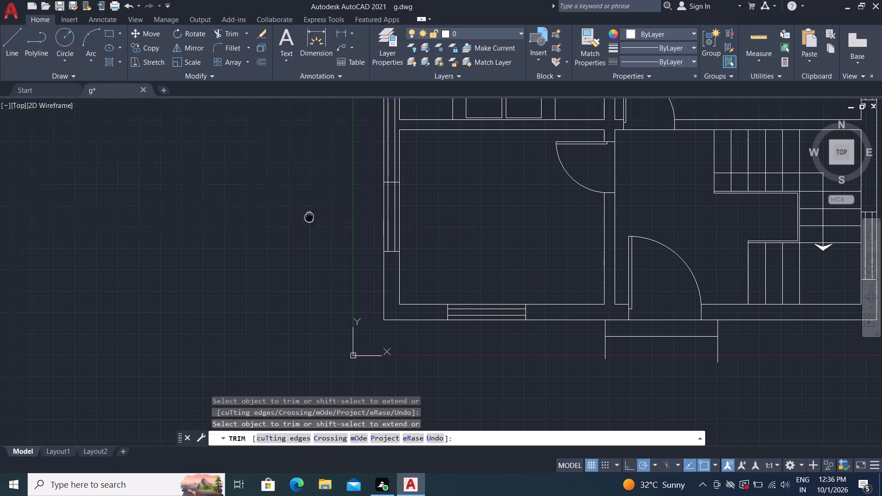
pyautogui.click(425, 291)
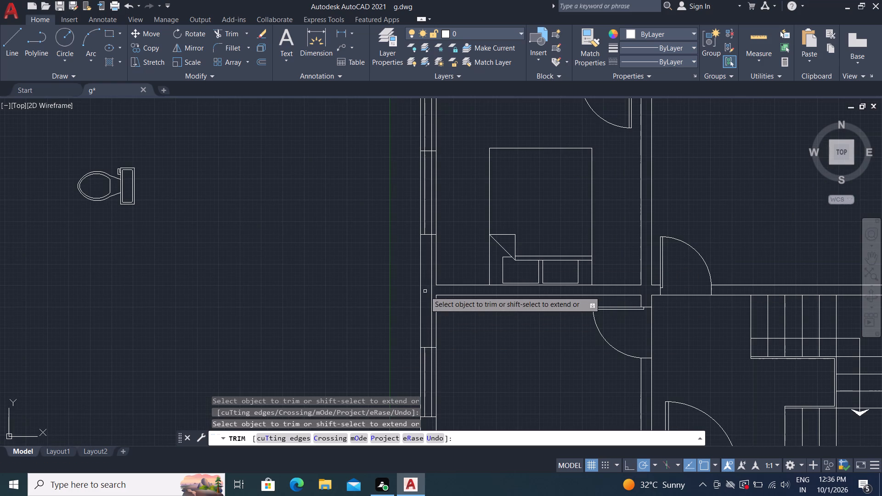
pyautogui.click(431, 291)
pyautogui.scroll(1, 286, 184)
pyautogui.moveTo(287, 184); pyautogui.dragTo(301, 344, button='middle')
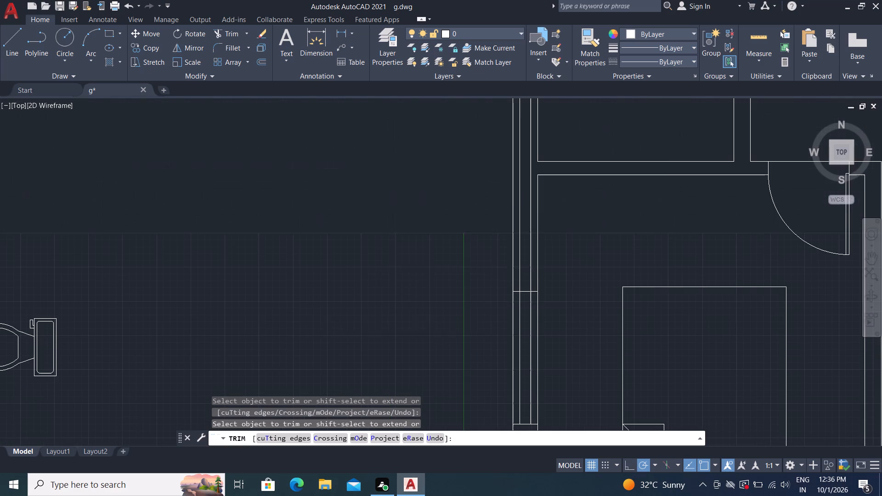
pyautogui.scroll(-1, 403, 253)
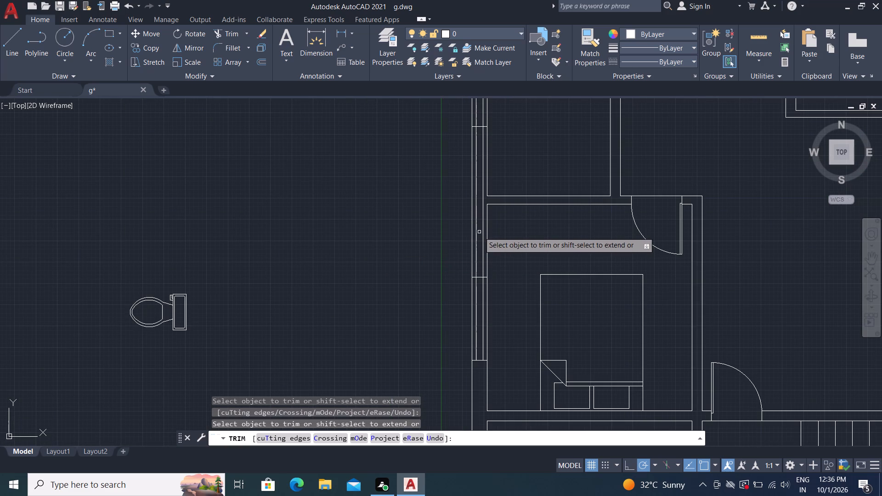
pyautogui.click(482, 237)
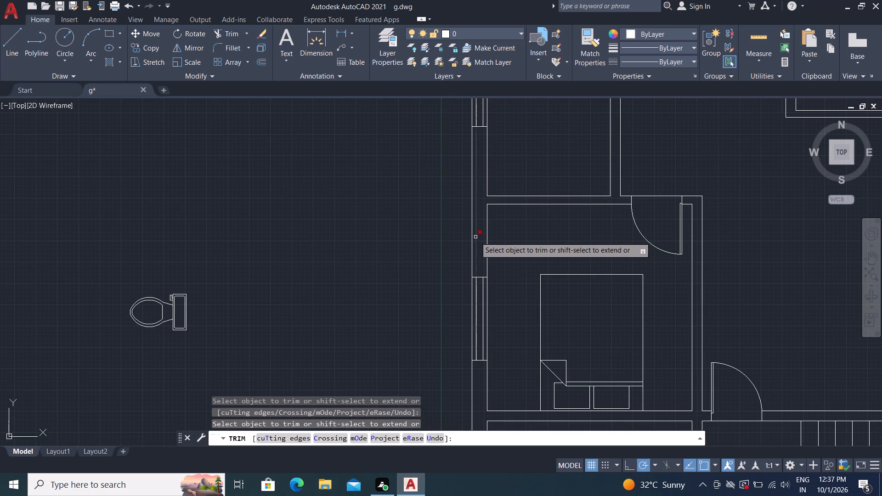
pyautogui.click(475, 237)
pyautogui.scroll(-3, 398, 230)
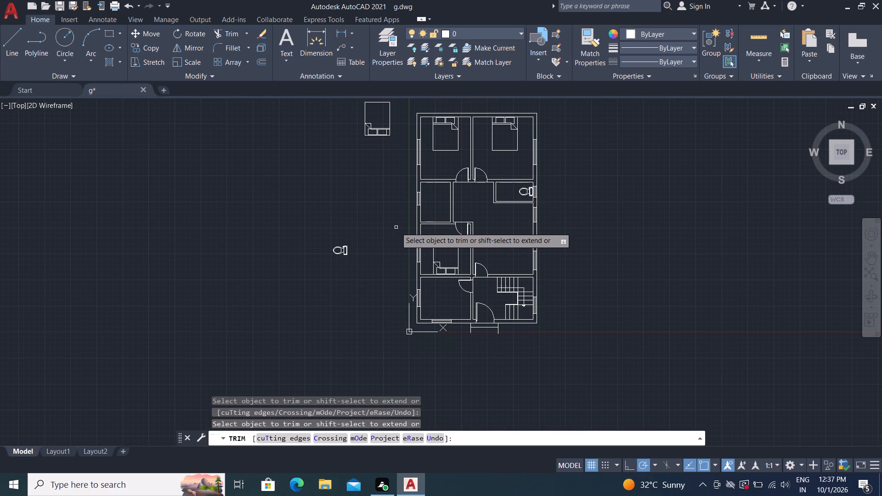
pyautogui.press('Escape')
# Delete the spare toilet outside the floor plan, beside the left outer wall.
pyautogui.click(315, 209)
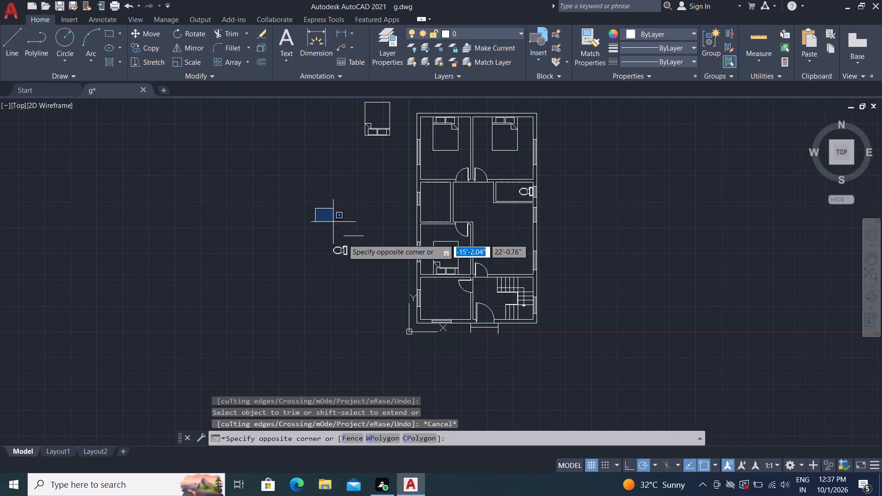
pyautogui.click(358, 285)
pyautogui.press('Delete')
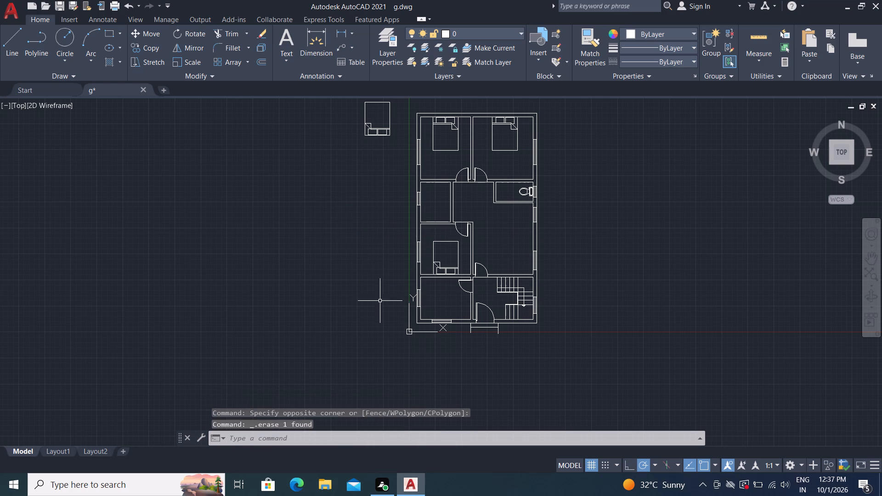
# Delete the spare bed outside the floor plan, near the upper left wall corner.
pyautogui.moveTo(363, 136); pyautogui.dragTo(368, 253, button='middle')
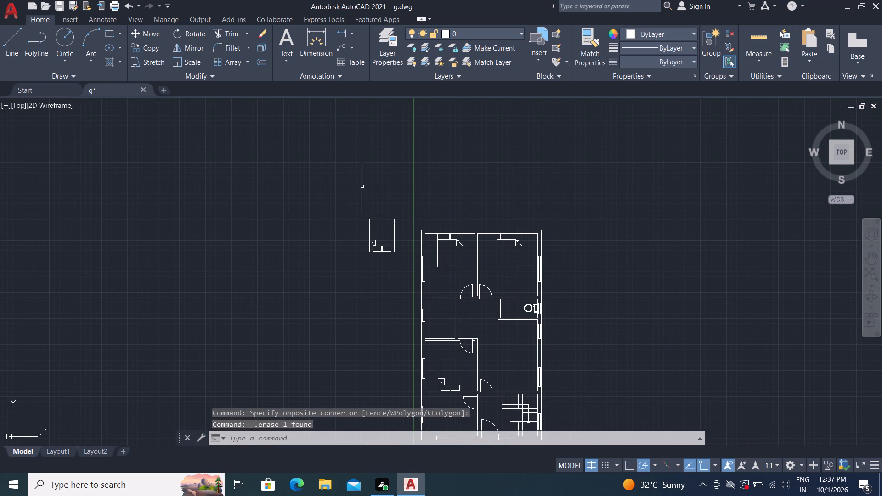
pyautogui.click(344, 201)
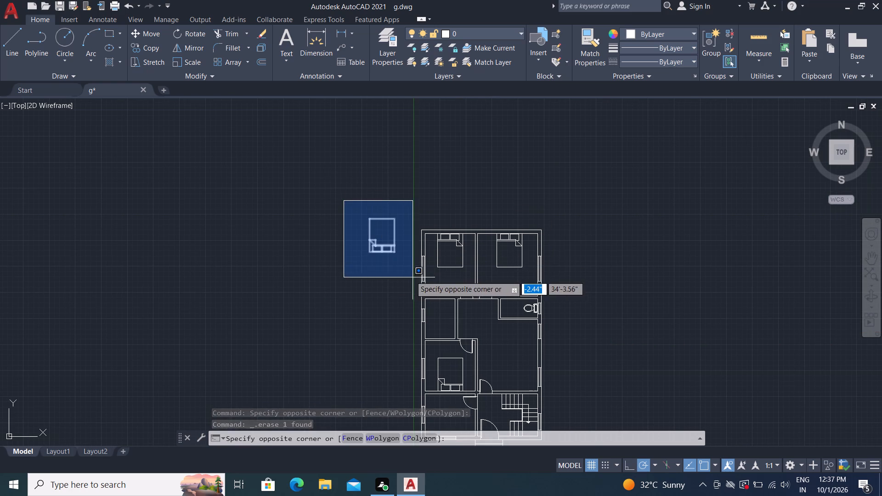
pyautogui.click(410, 276)
pyautogui.press('Delete')
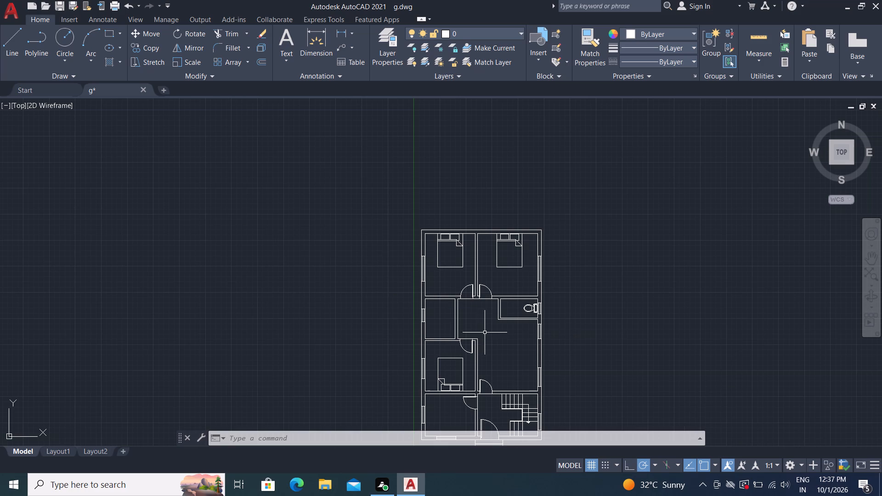
# Add a linear dimension across the full width of the top outer wall, placed just above the floor plan.
pyautogui.moveTo(489, 339); pyautogui.dragTo(502, 302, button='middle')
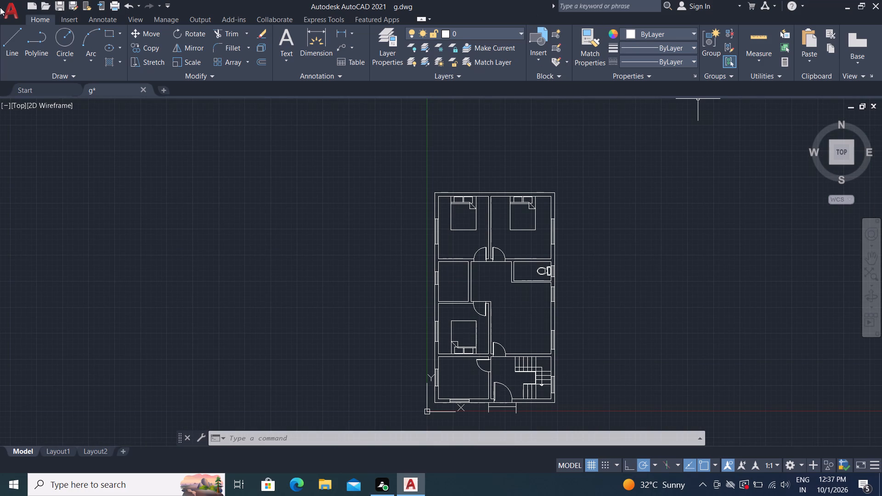
pyautogui.click(341, 29)
pyautogui.click(437, 192)
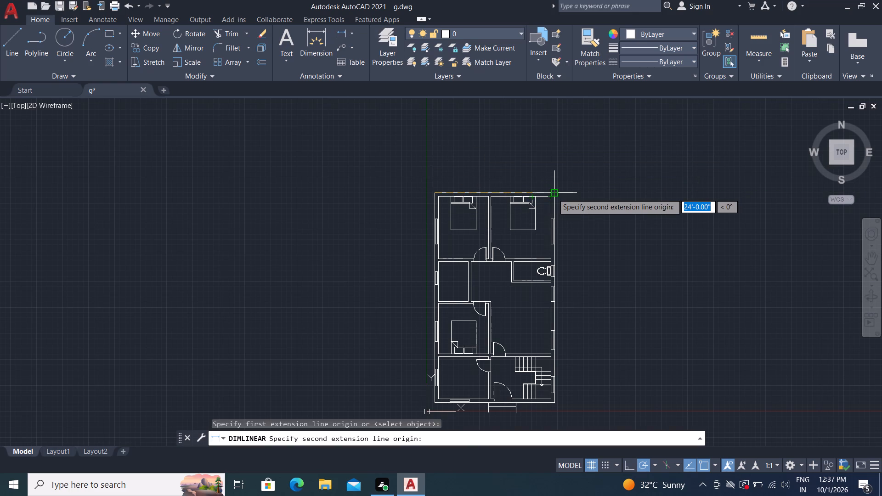
pyautogui.click(554, 194)
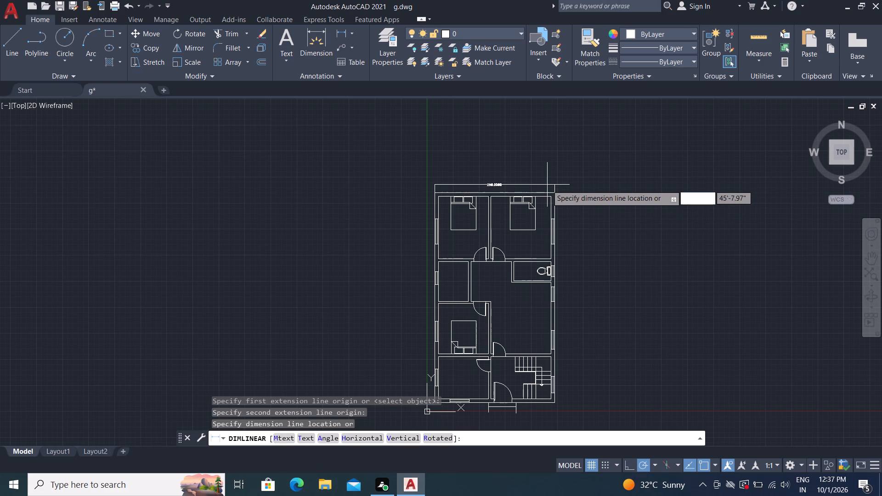
pyautogui.click(547, 185)
# Modify the Standard dimension style to Engineering units with 0'-0.00" precision and make it current.
pyautogui.scroll(3, 497, 186)
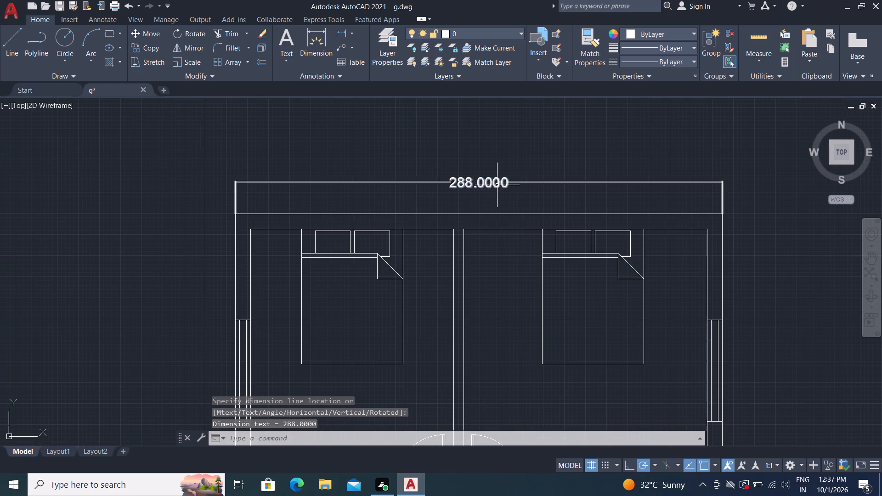
pyautogui.click(478, 180)
pyautogui.press('d')
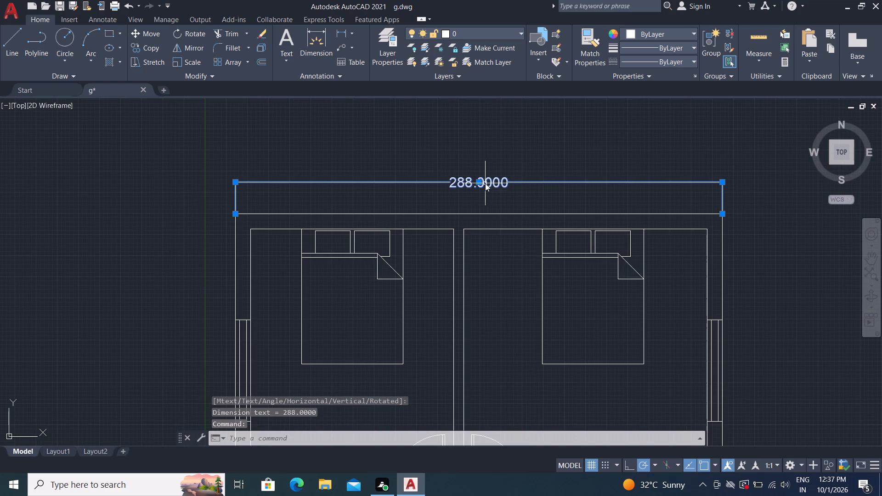
pyautogui.press('space')
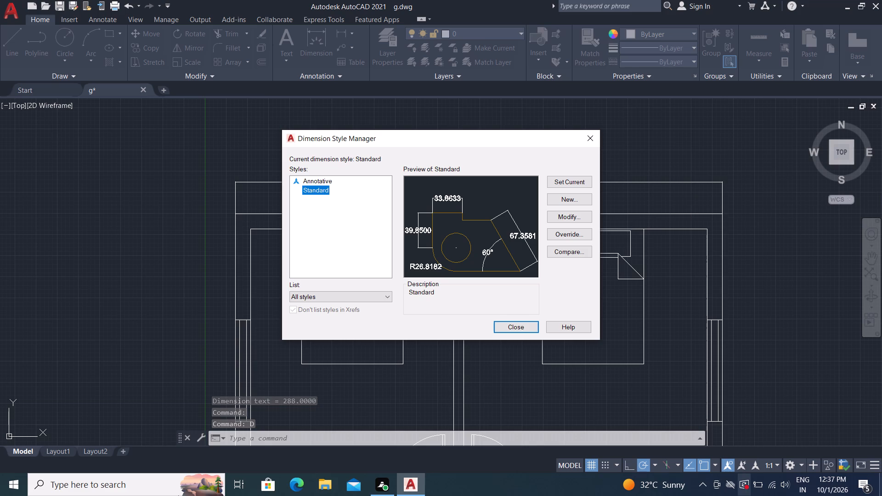
pyautogui.click(565, 215)
pyautogui.click(562, 216)
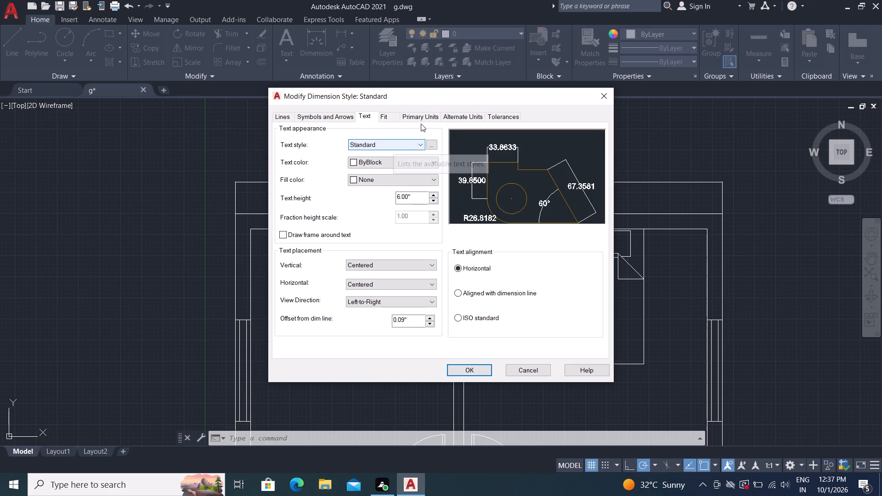
pyautogui.click(418, 117)
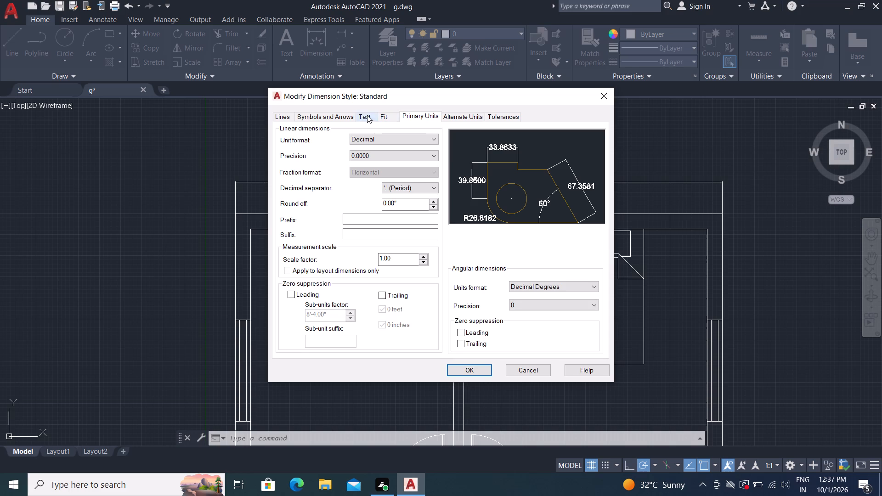
pyautogui.click(392, 139)
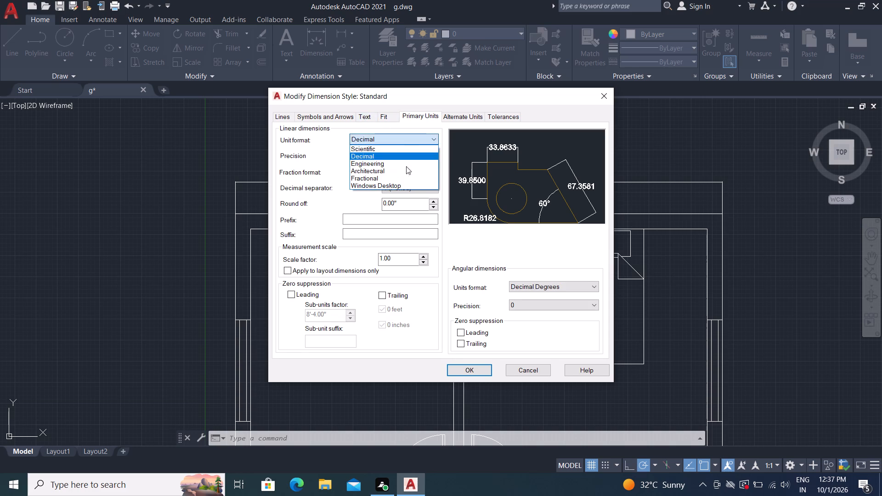
pyautogui.click(409, 164)
pyautogui.click(406, 158)
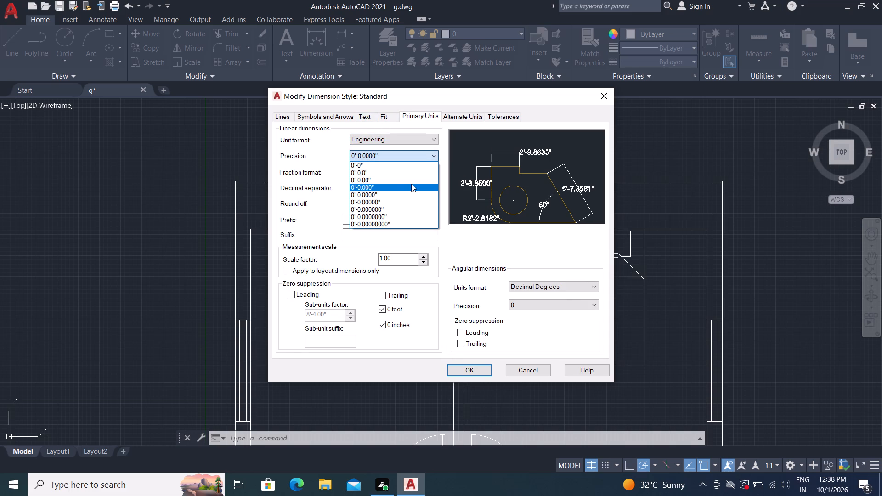
pyautogui.click(409, 176)
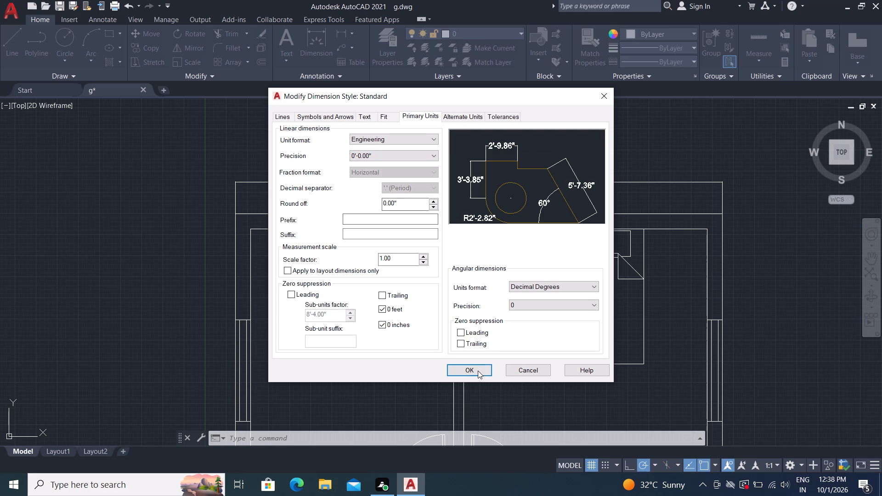
pyautogui.click(476, 371)
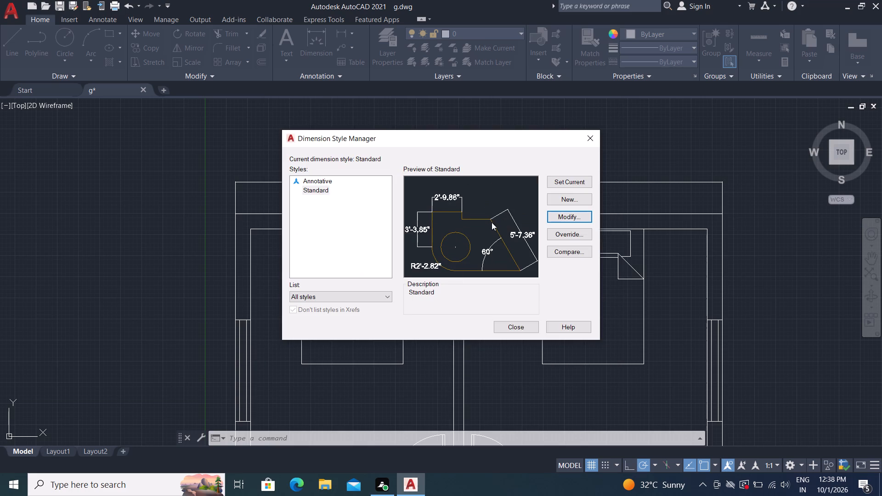
pyautogui.click(559, 180)
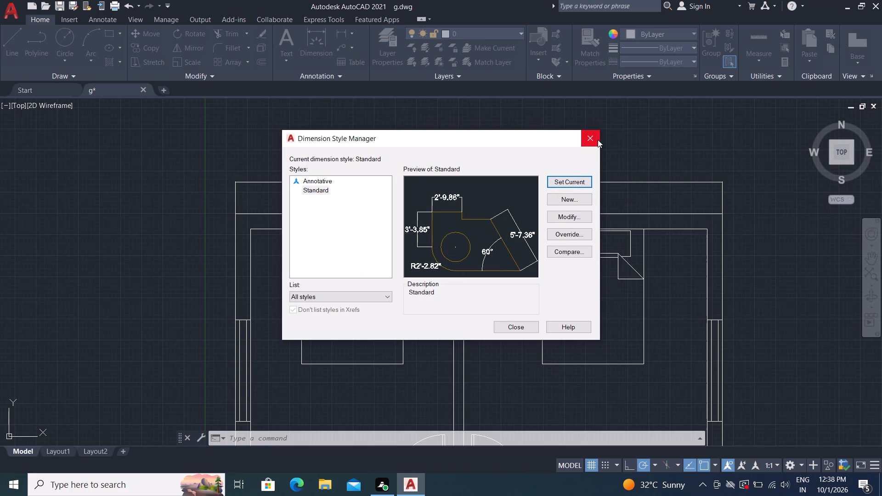
pyautogui.click(586, 135)
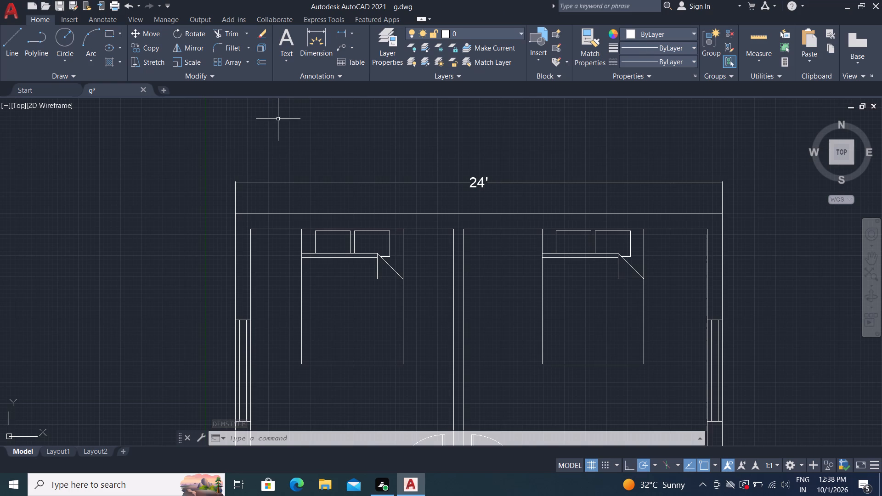
pyautogui.press('space')
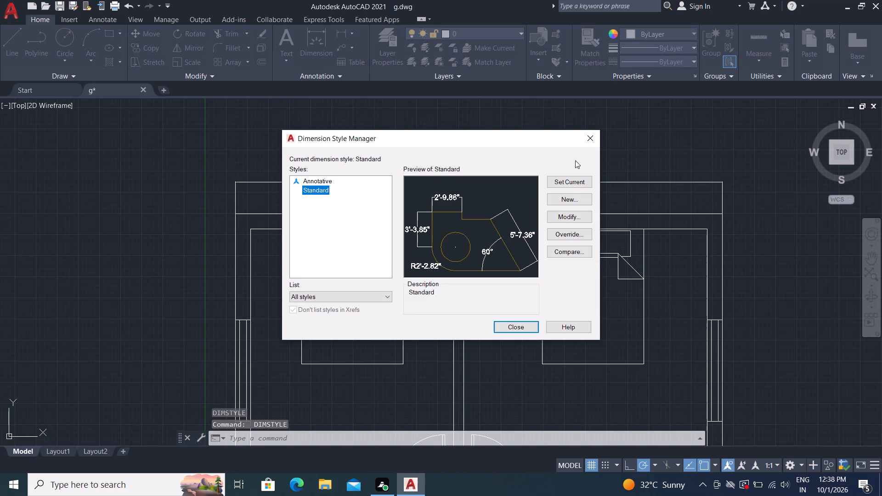
pyautogui.click(588, 140)
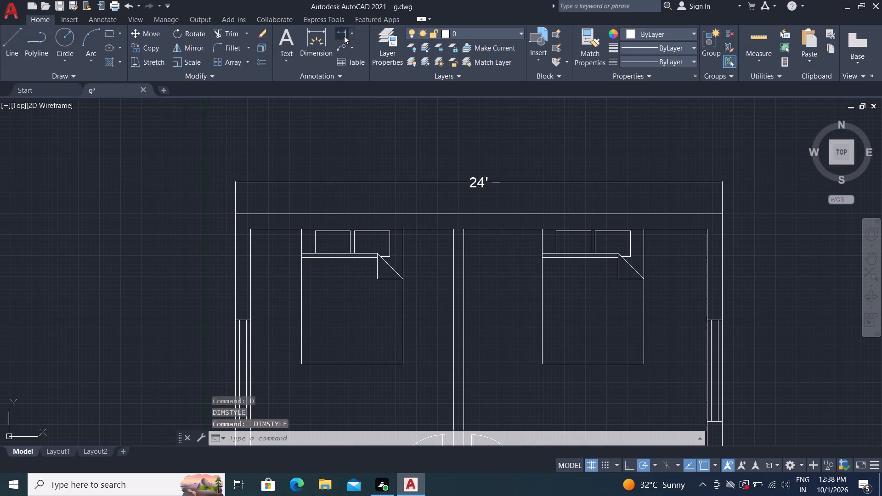
# Add a linear dimension along the full length of the left outer wall, placed outside the floor plan.
pyautogui.click(338, 30)
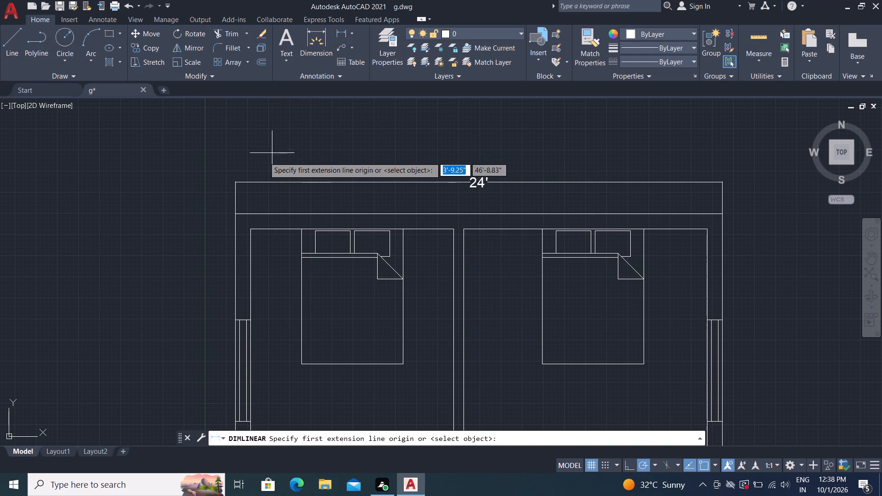
pyautogui.click(238, 215)
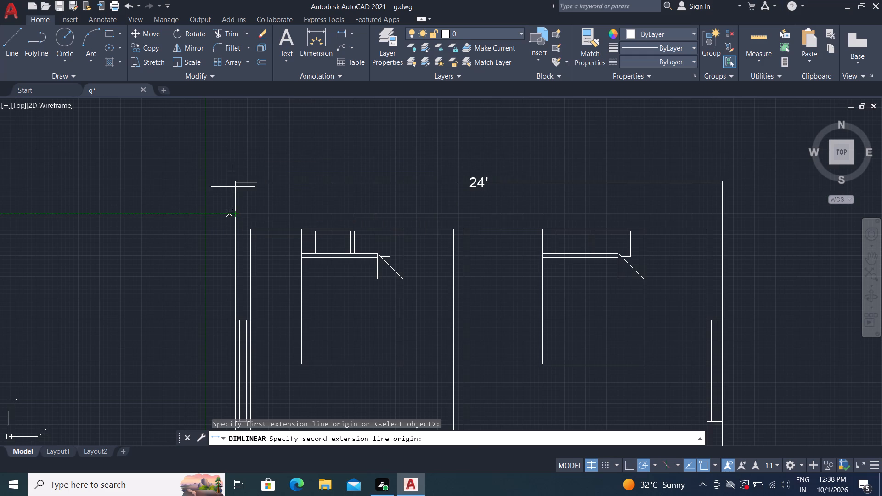
pyautogui.moveTo(247, 139); pyautogui.dragTo(214, 68, button='middle')
pyautogui.scroll(-5, 258, 209)
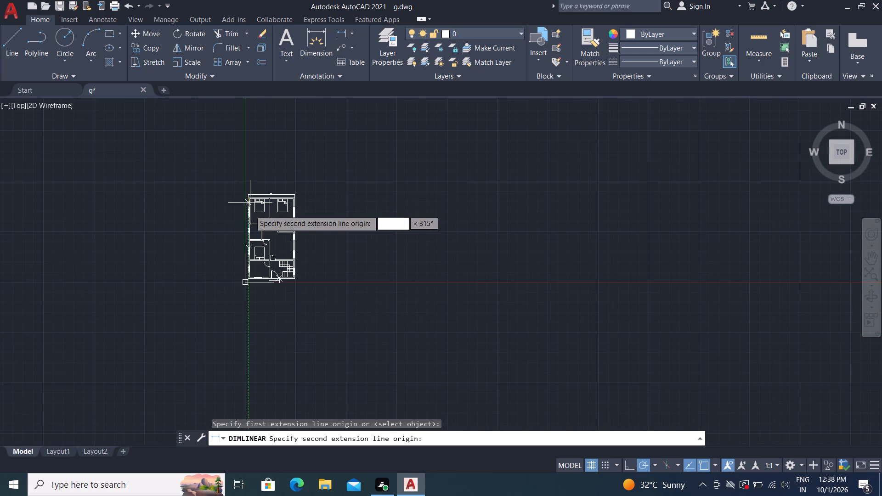
pyautogui.scroll(7, 245, 280)
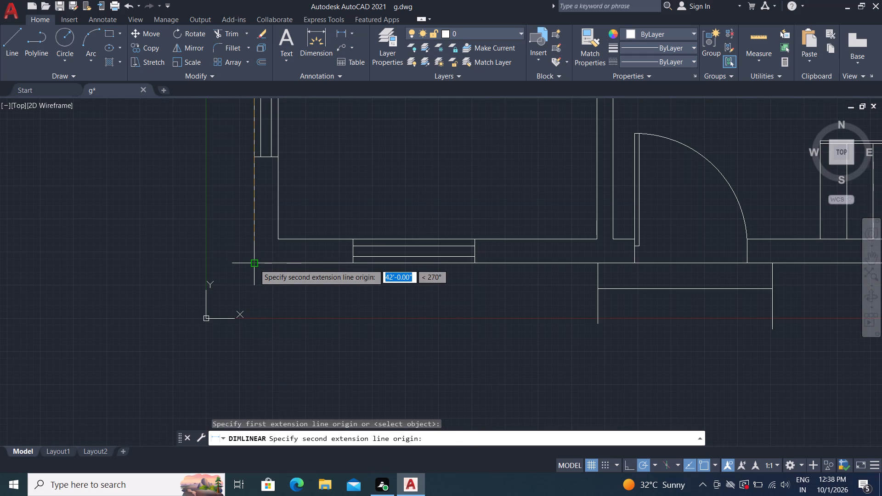
pyautogui.click(254, 264)
pyautogui.scroll(-3, 209, 265)
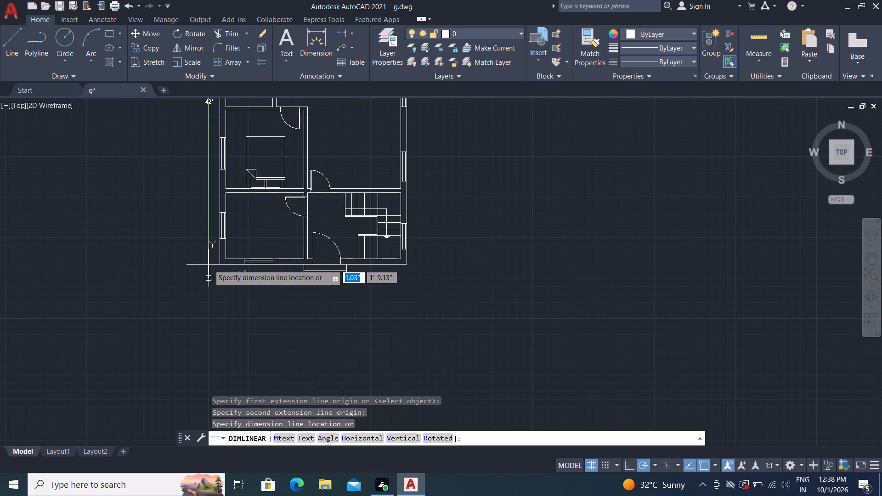
pyautogui.click(199, 262)
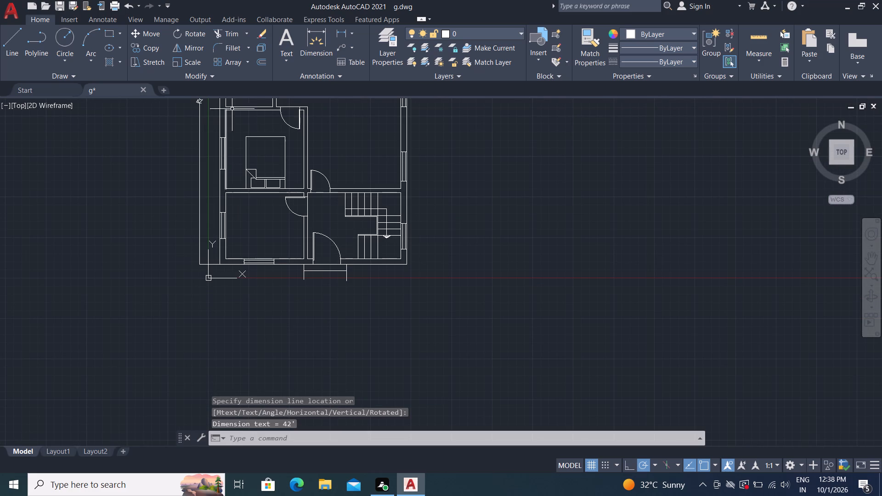
# Dimension the upper stair flight horizontally, from its first riser to the right outer wall's inner corner, placing the dimension inside the stairs.
pyautogui.click(343, 30)
pyautogui.scroll(4, 325, 201)
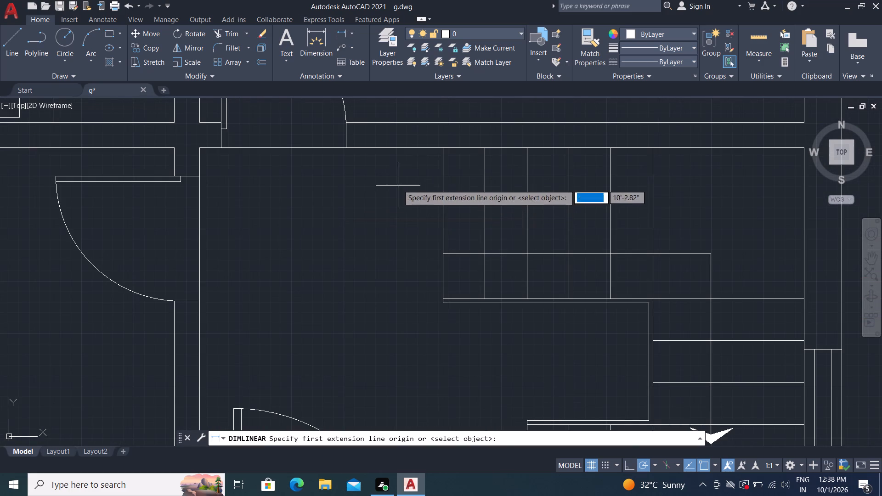
pyautogui.click(442, 149)
pyautogui.moveTo(452, 145); pyautogui.dragTo(368, 150, button='middle')
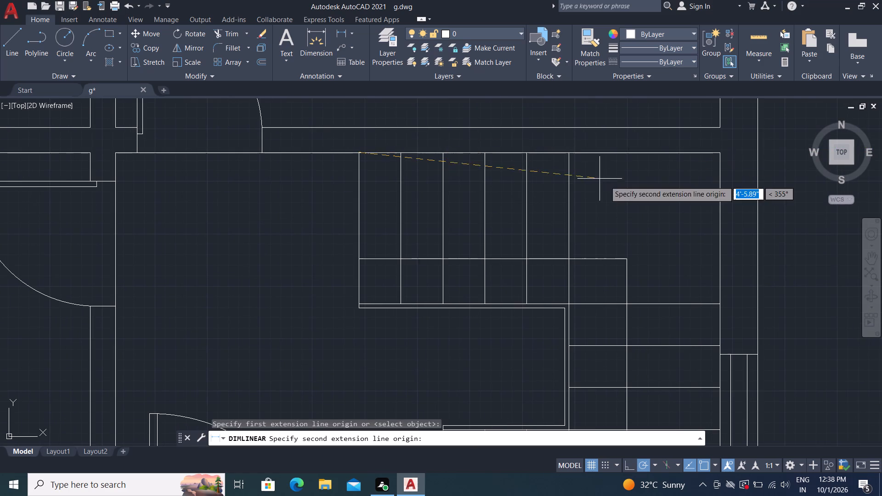
pyautogui.click(721, 153)
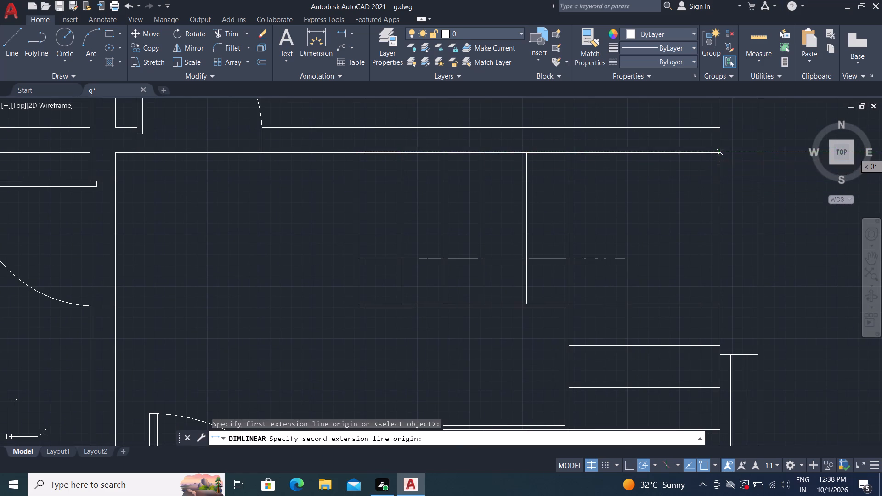
pyautogui.click(722, 179)
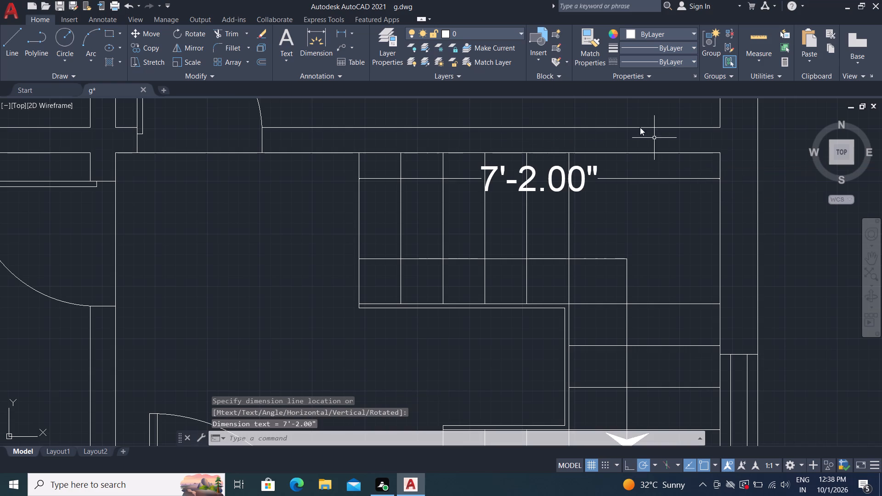
# Dimension the lower stair flight horizontally, from its first riser to the right outer wall's inner corner, placing the dimension inside the stairs.
pyautogui.click(344, 28)
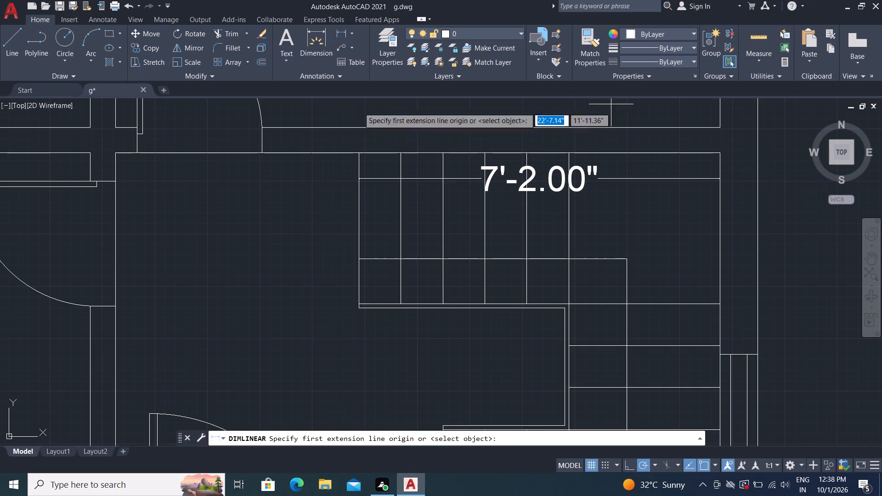
pyautogui.moveTo(293, 203); pyautogui.dragTo(208, 0, button='middle')
pyautogui.scroll(-2, 413, 285)
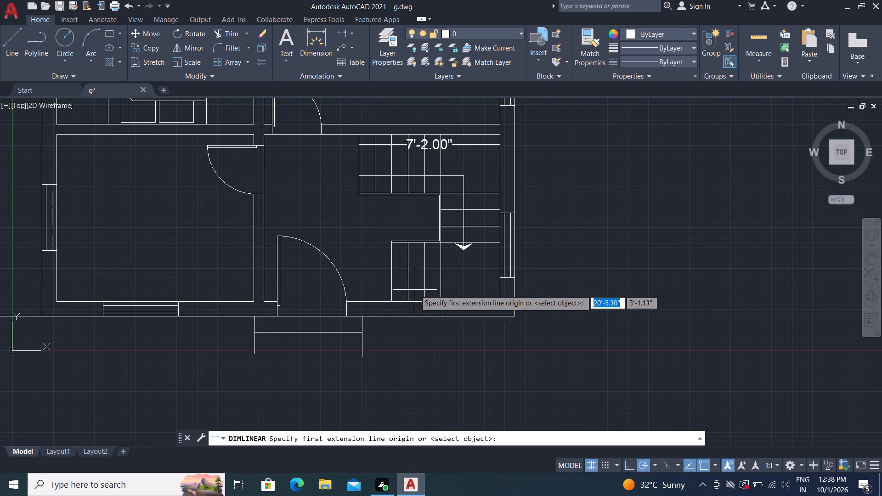
pyautogui.moveTo(391, 300); pyautogui.dragTo(398, 301)
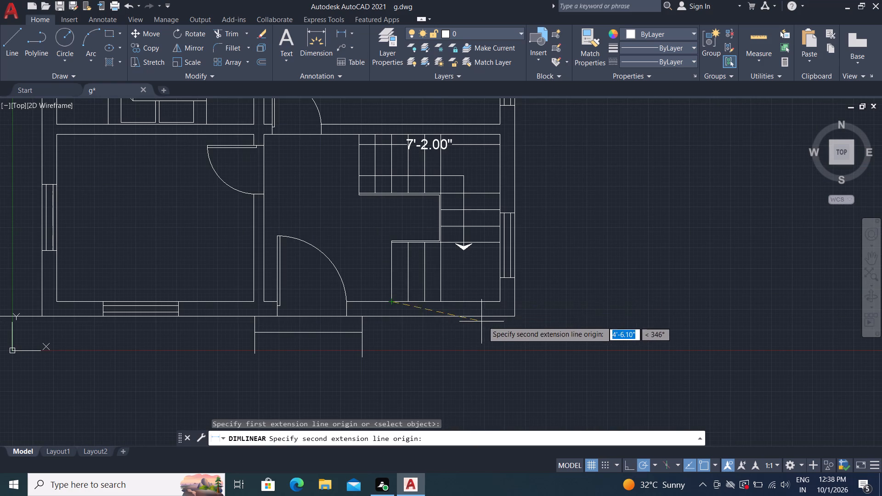
pyautogui.click(502, 302)
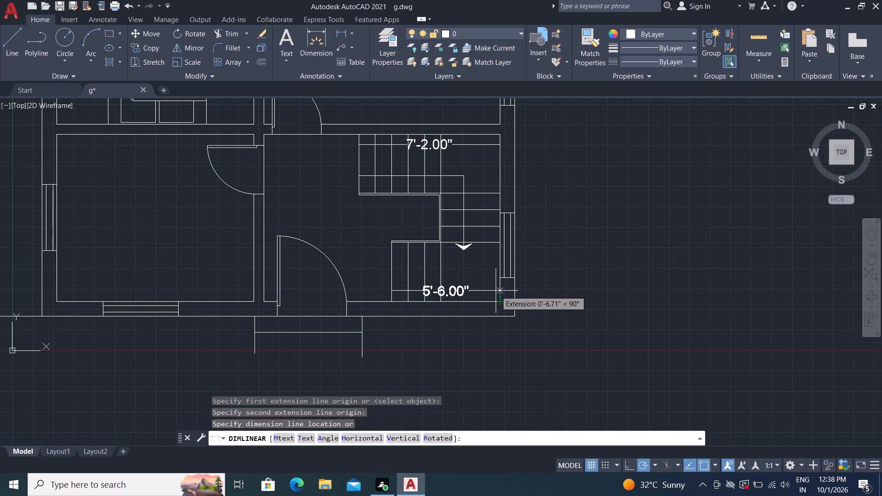
pyautogui.click(496, 291)
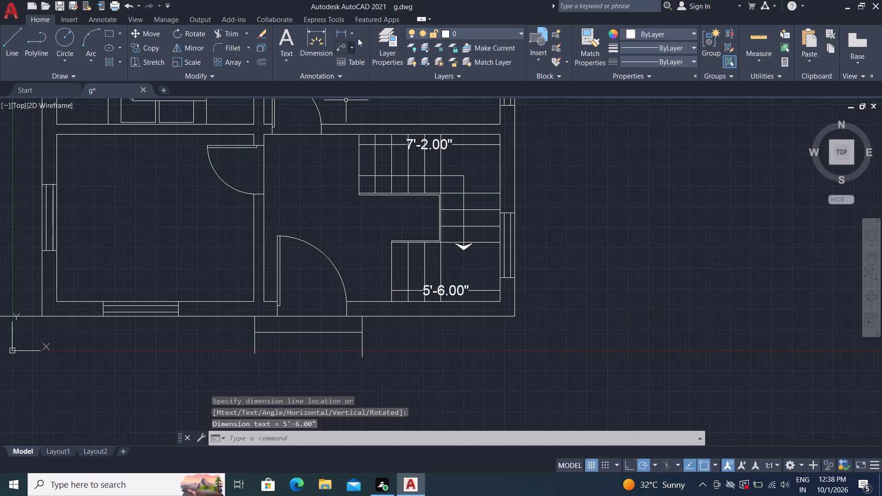
# Dimension the stair area vertically along the right outer wall's inner face, between its inner corners, placing the dimension inside the stairs.
pyautogui.press('space')
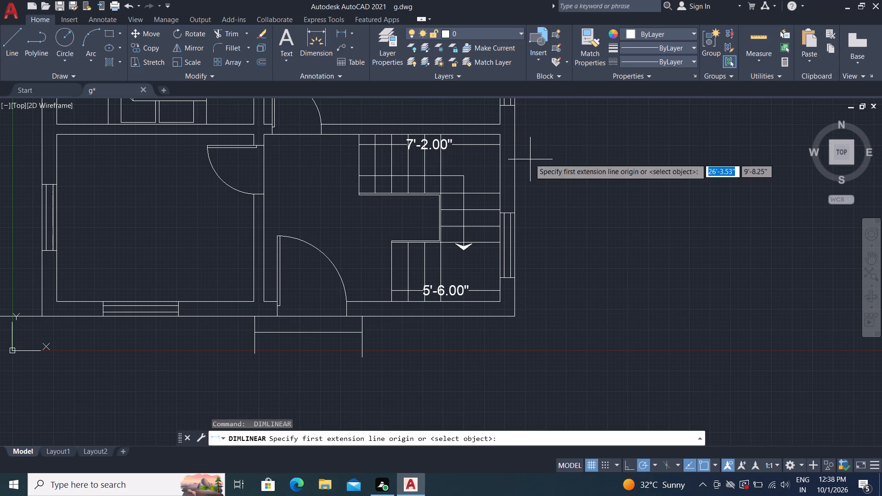
pyautogui.click(501, 137)
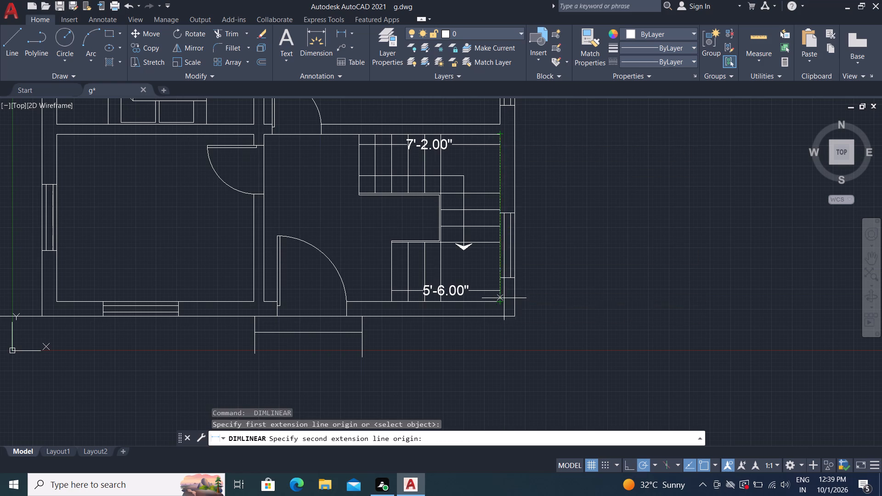
pyautogui.click(500, 301)
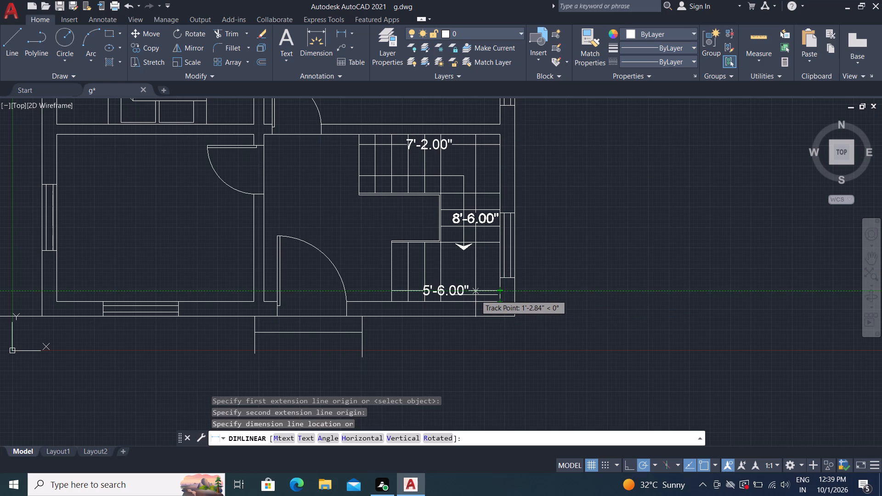
pyautogui.click(475, 295)
# Add a horizontal linear dimension across the lower-left room between its bottom inner corners, placed just inside the bottom wall.
pyautogui.moveTo(460, 140); pyautogui.dragTo(537, 259, button='middle')
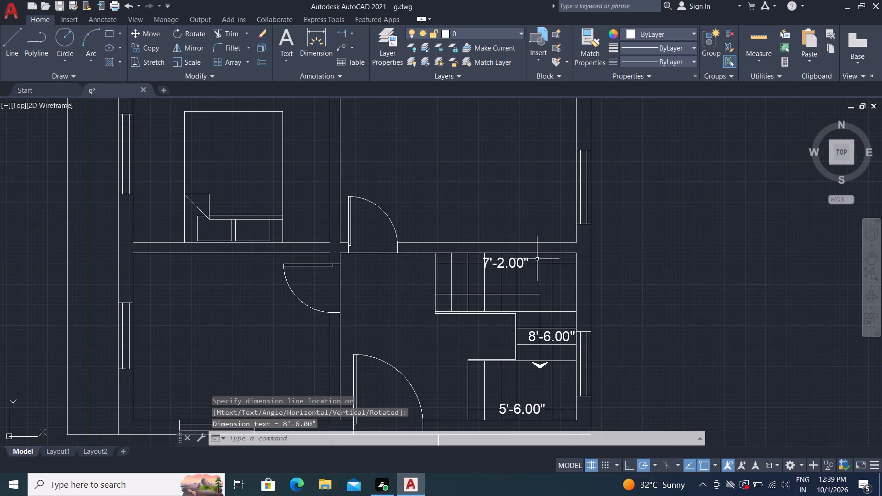
pyautogui.moveTo(258, 325); pyautogui.dragTo(399, 233, button='middle')
pyautogui.scroll(1, 340, 365)
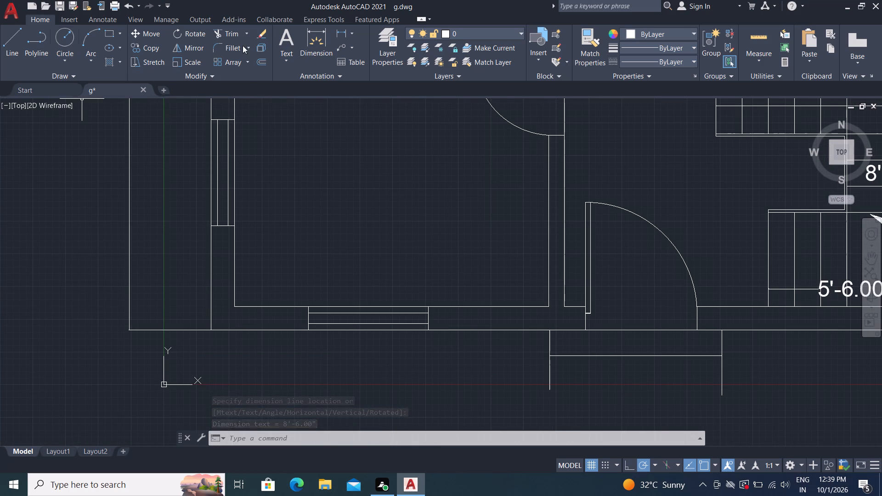
pyautogui.click(343, 29)
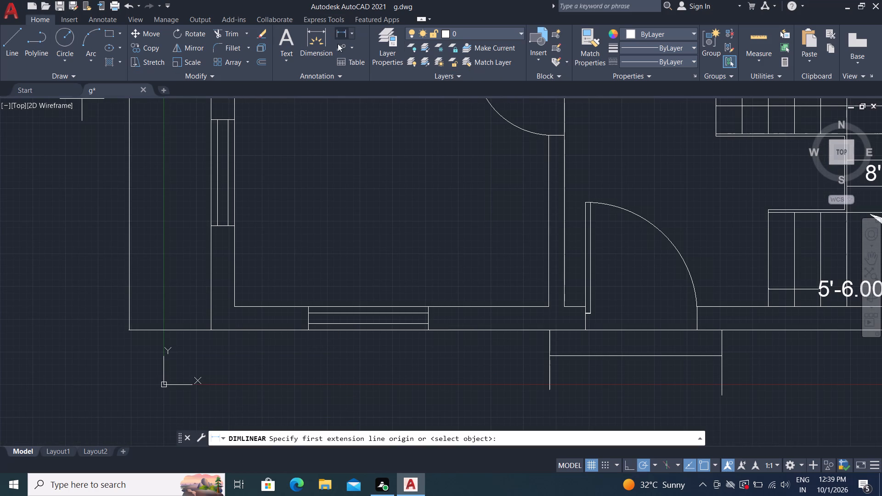
pyautogui.click(237, 305)
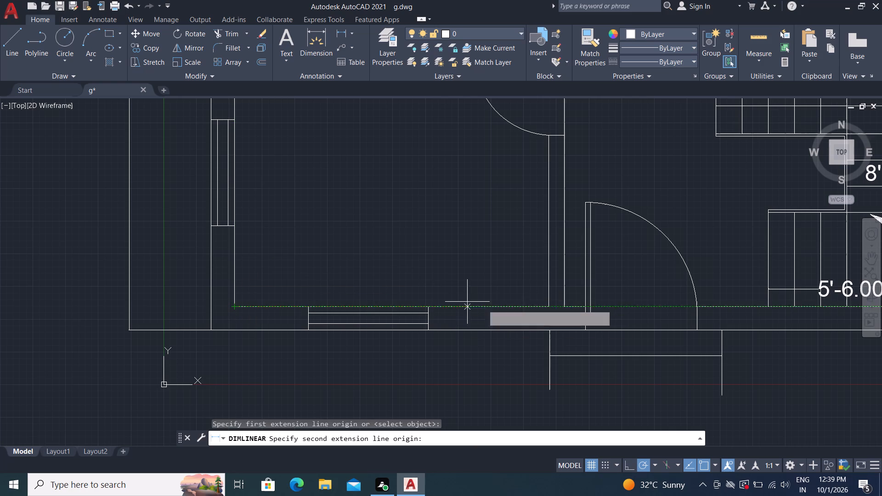
pyautogui.click(551, 308)
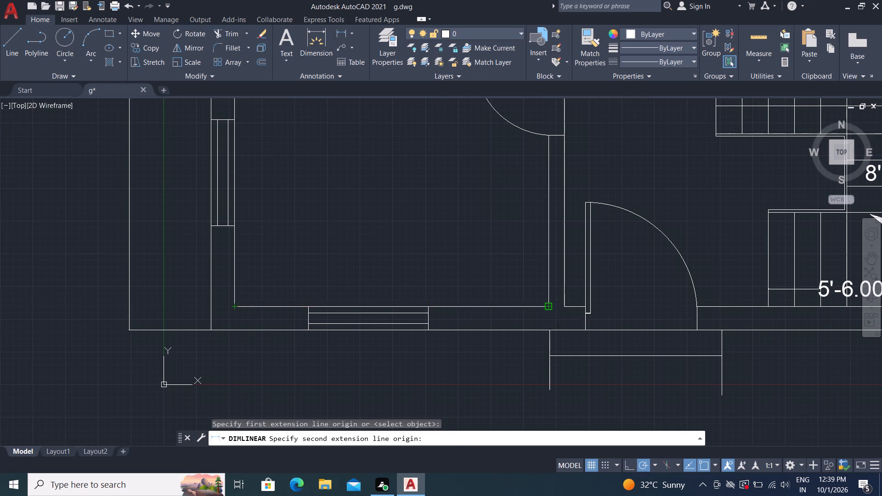
pyautogui.click(541, 292)
# Add a vertical linear dimension between the lower-left room's two left inner corners, placed inside the room near the left wall.
pyautogui.moveTo(414, 178); pyautogui.dragTo(429, 215, button='middle')
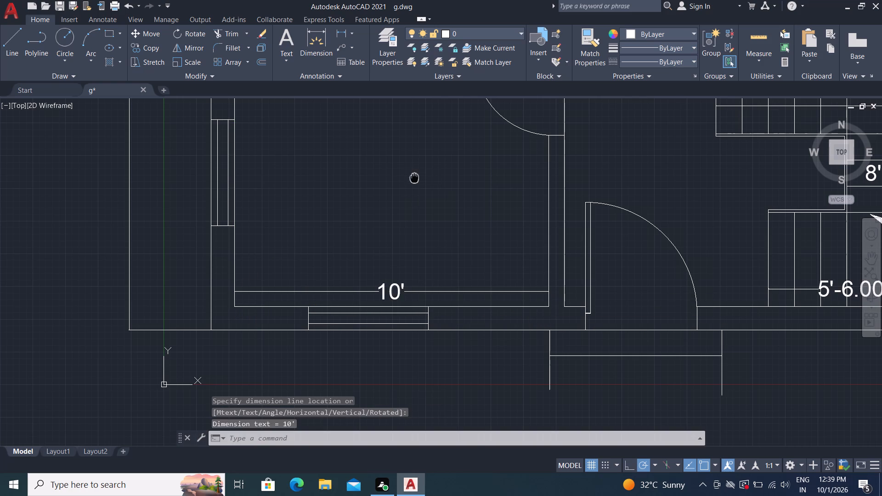
pyautogui.moveTo(429, 215); pyautogui.dragTo(496, 340, button='middle')
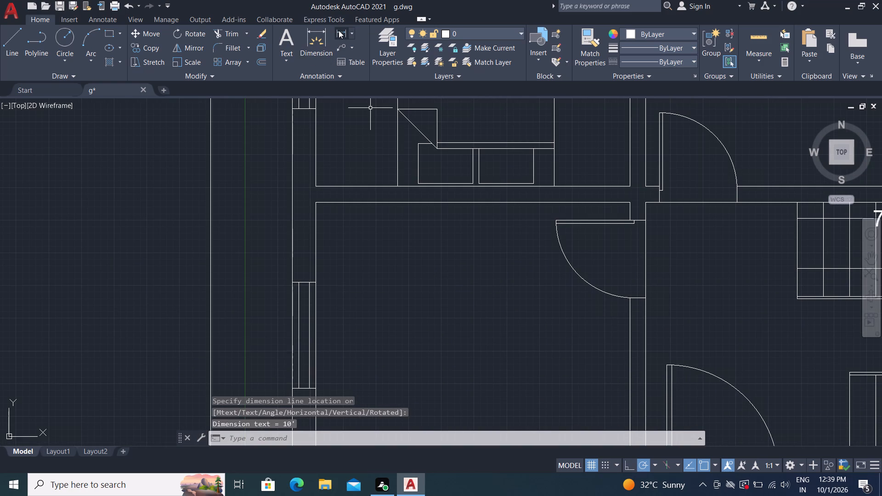
pyautogui.click(340, 30)
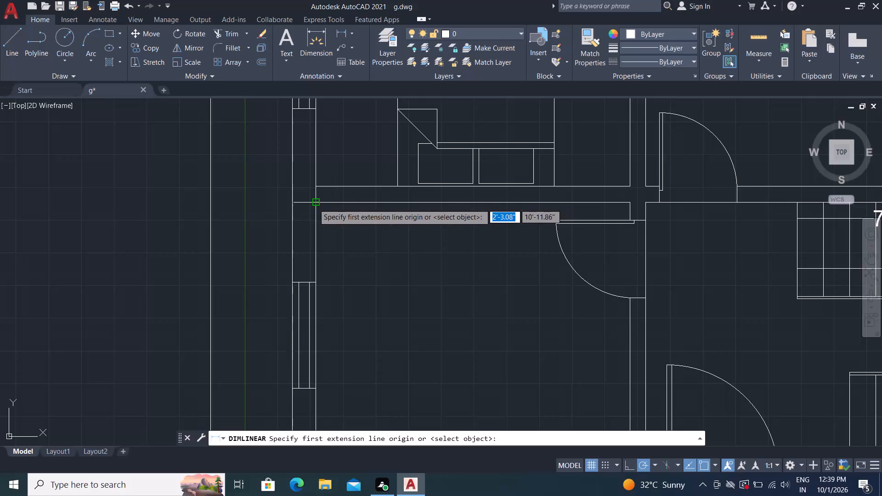
pyautogui.click(314, 204)
pyautogui.moveTo(369, 255); pyautogui.dragTo(362, 207, button='middle')
pyautogui.scroll(-1, 353, 56)
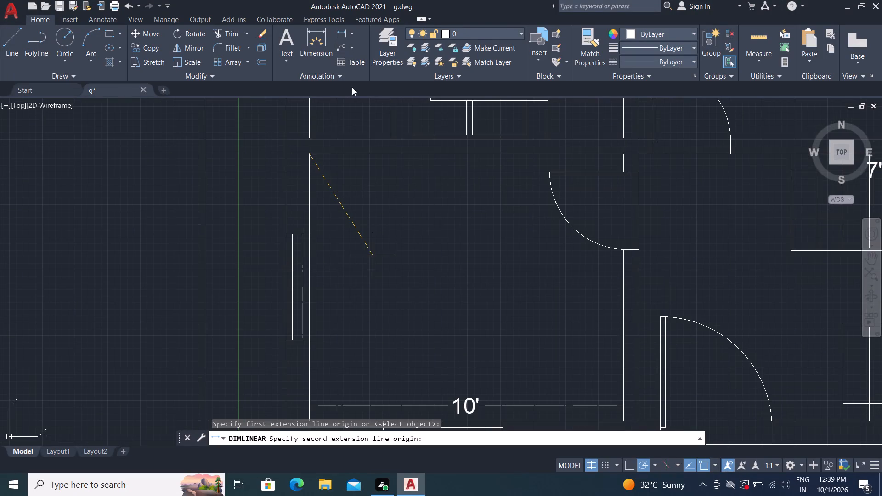
pyautogui.scroll(-2, 345, 238)
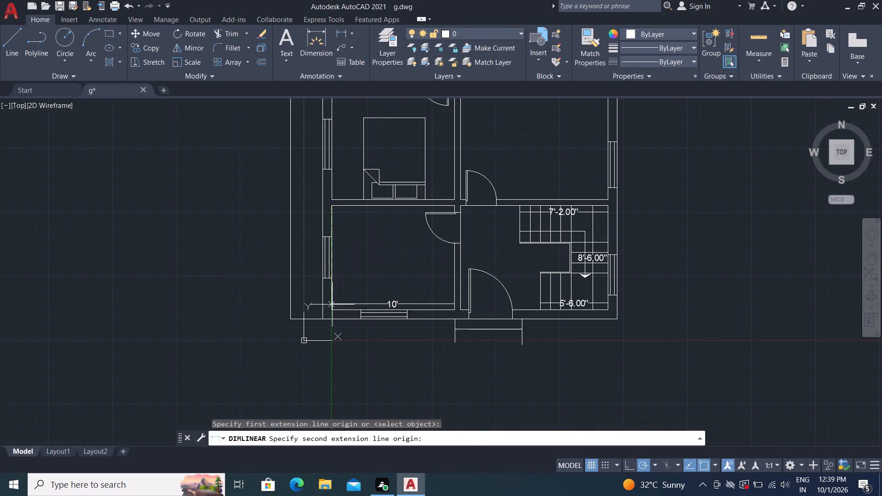
pyautogui.scroll(4, 332, 307)
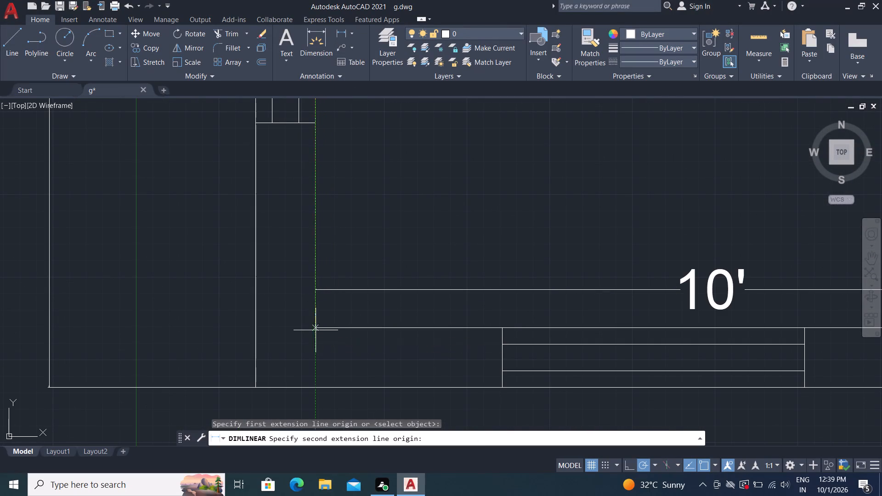
pyautogui.click(315, 330)
pyautogui.scroll(-2, 350, 314)
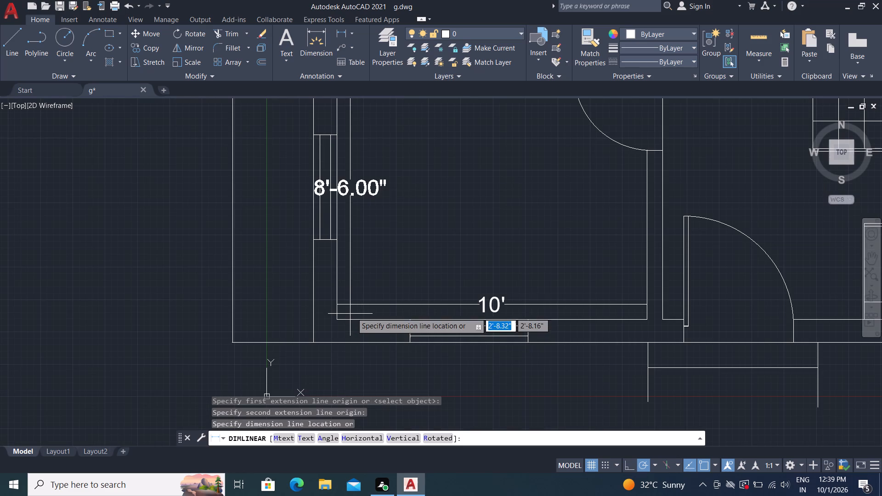
pyautogui.click(379, 307)
# Dimension the width of the bedroom above the lower-left room between its bottom inner corners, placing the dimension across the bed's pillow end.
pyautogui.moveTo(410, 231); pyautogui.dragTo(481, 495, button='middle')
pyautogui.scroll(-1, 480, 433)
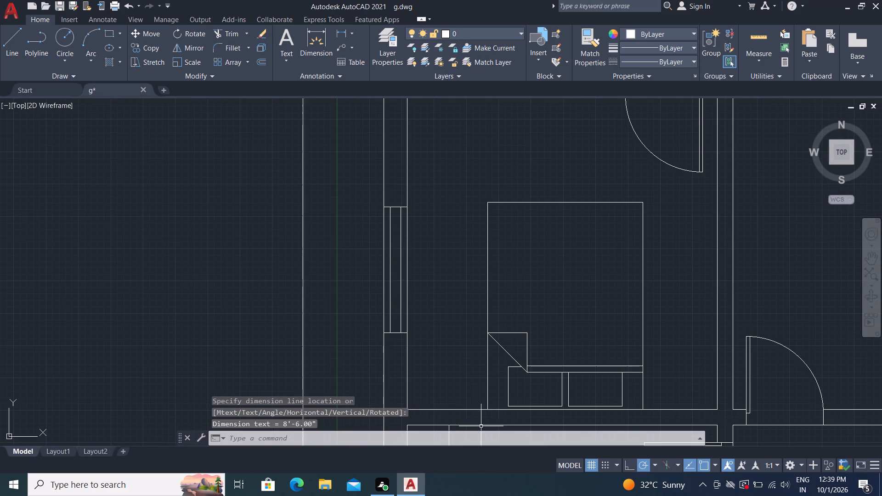
pyautogui.click(344, 30)
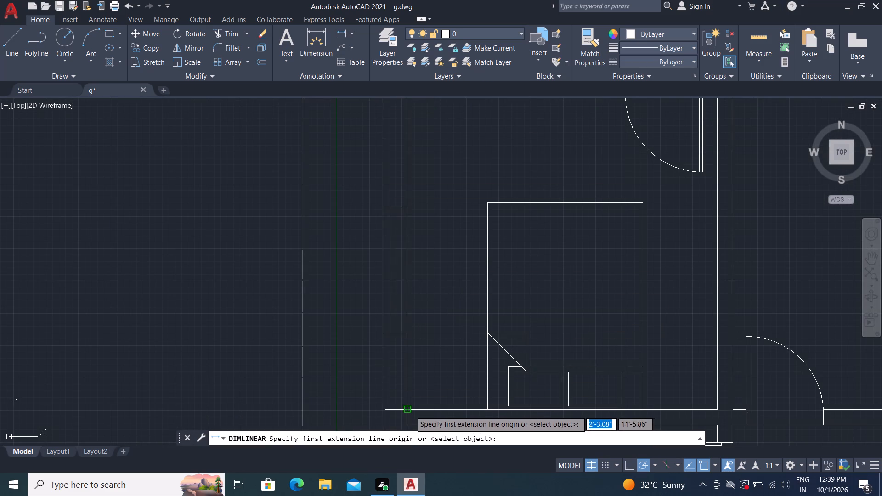
pyautogui.click(409, 408)
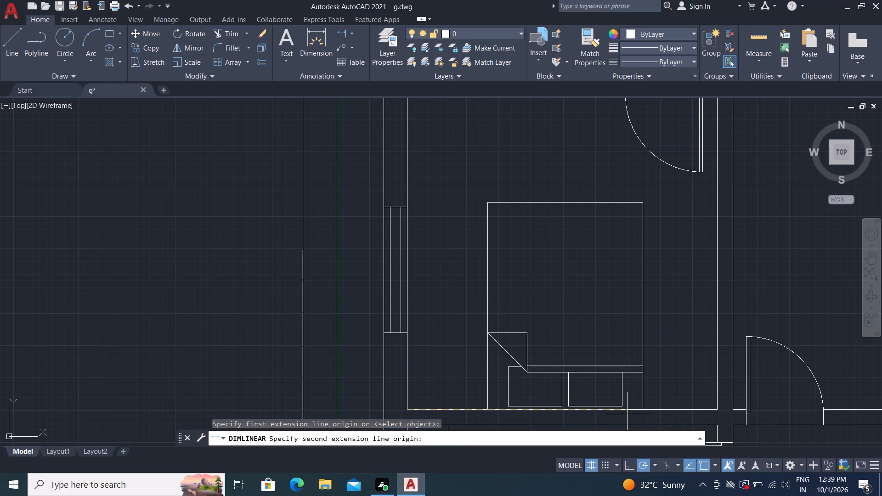
pyautogui.click(713, 411)
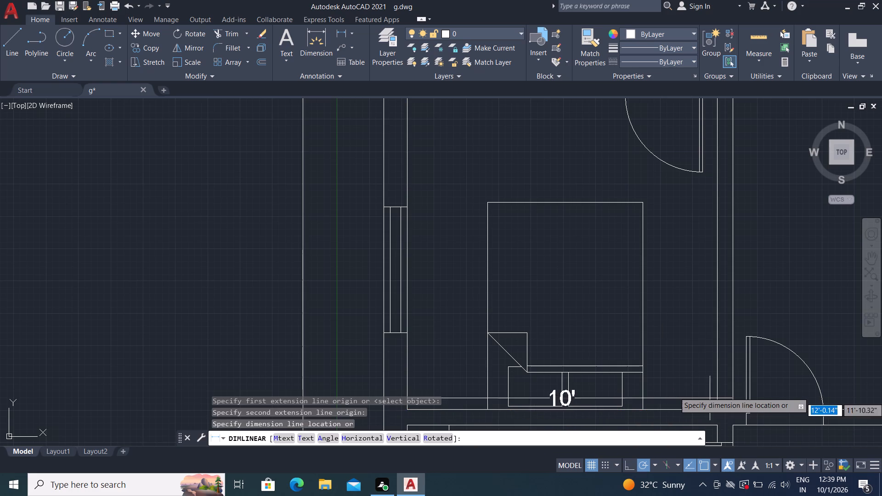
pyautogui.click(692, 357)
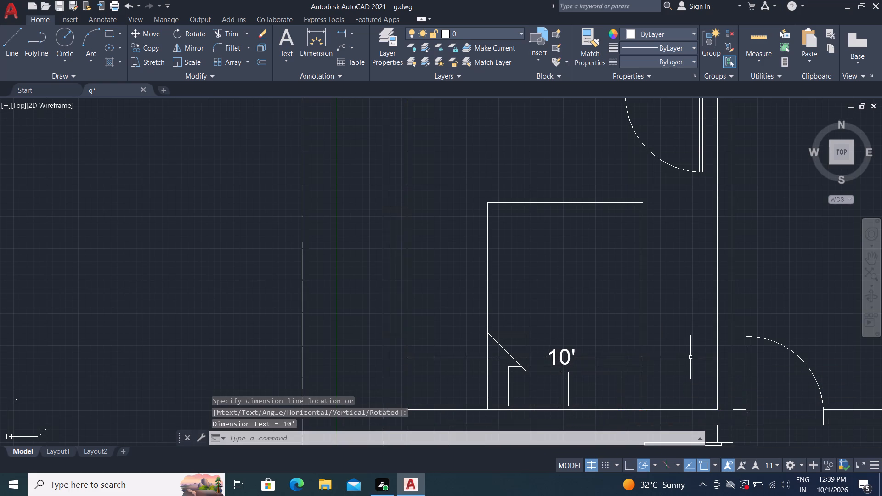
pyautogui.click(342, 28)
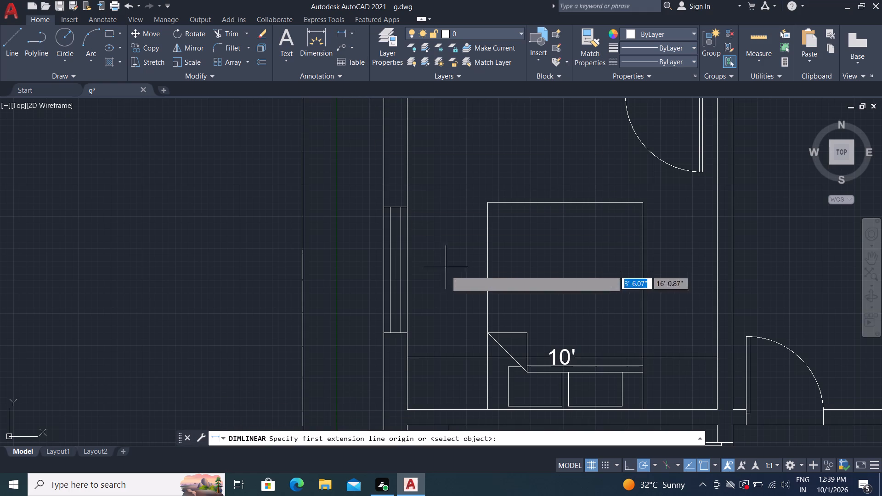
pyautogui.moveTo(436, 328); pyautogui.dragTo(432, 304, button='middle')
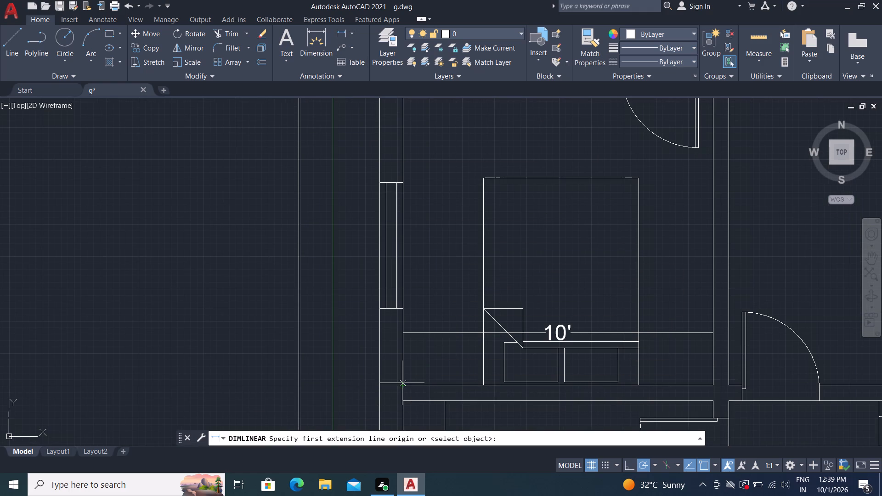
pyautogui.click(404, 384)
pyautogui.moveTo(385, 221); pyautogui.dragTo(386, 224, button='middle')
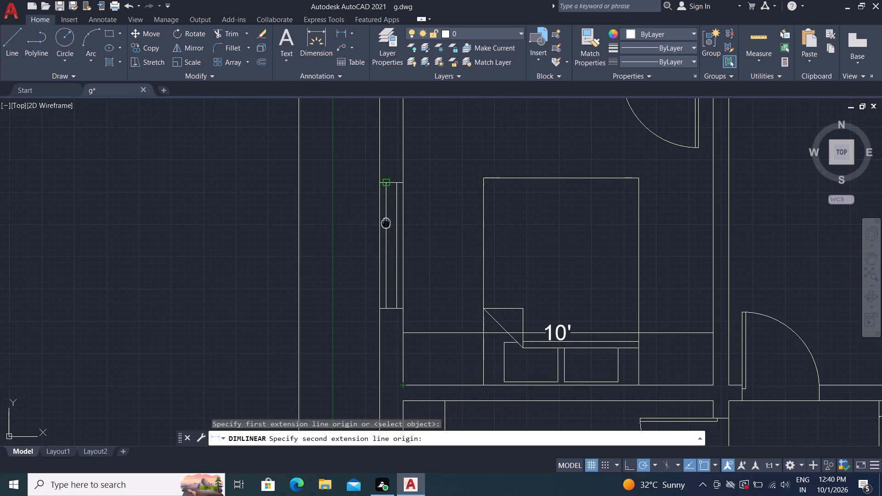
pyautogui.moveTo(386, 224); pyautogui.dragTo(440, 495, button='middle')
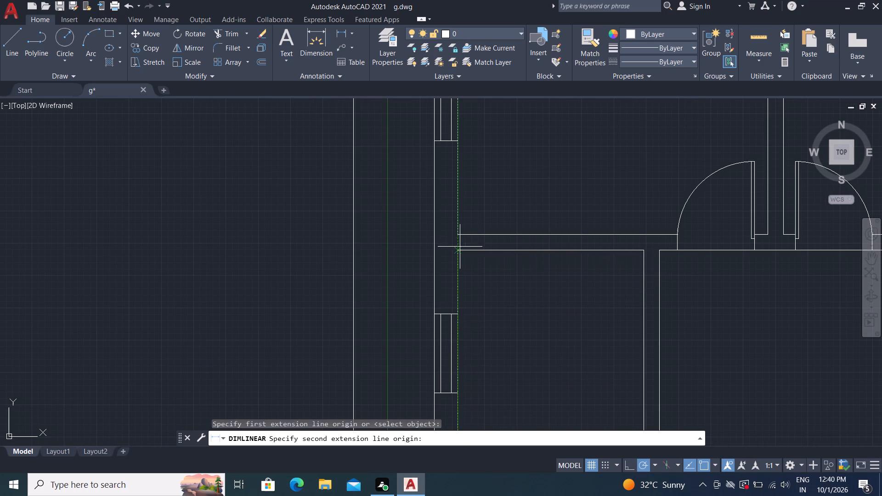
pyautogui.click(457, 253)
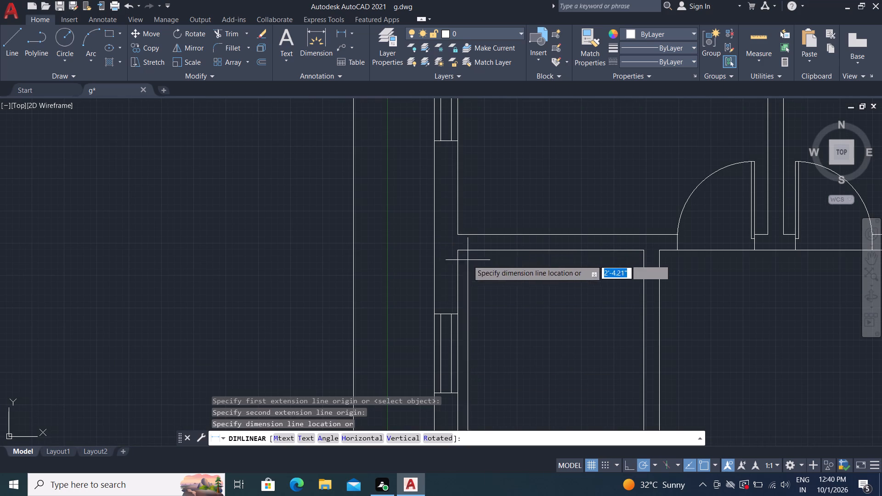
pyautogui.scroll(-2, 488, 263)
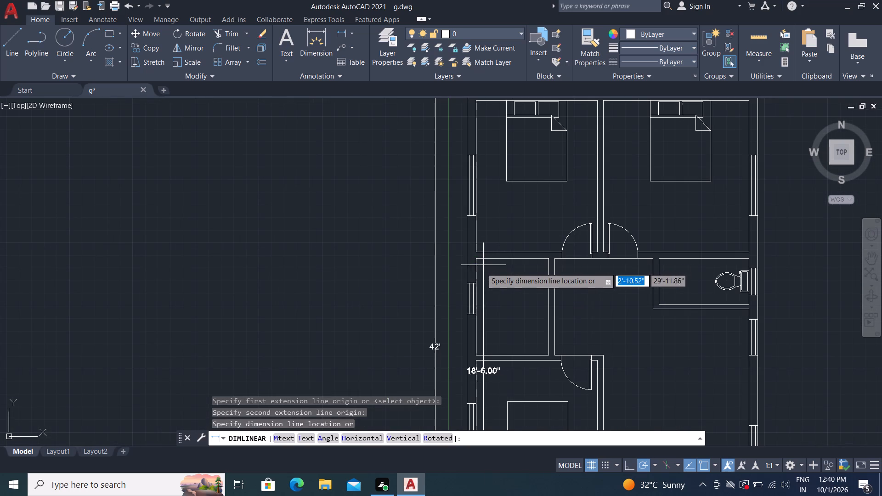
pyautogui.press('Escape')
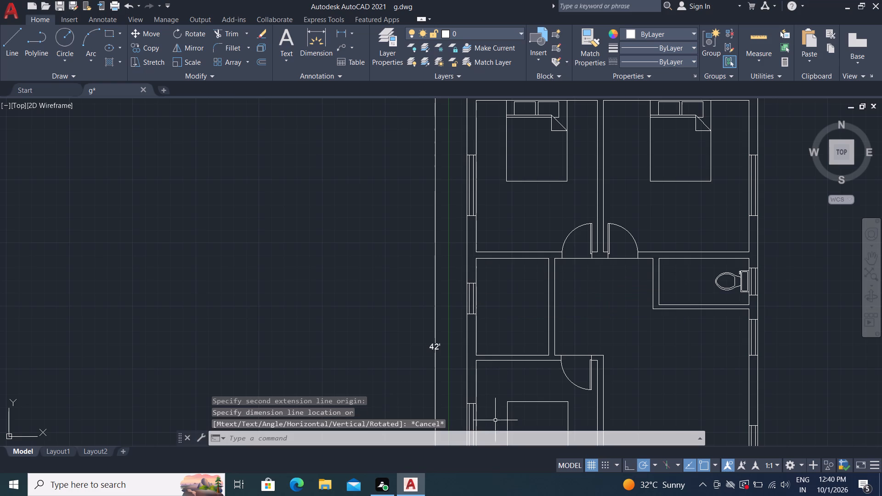
# Dimension the same bedroom vertically between its upper-left and lower-left inner corners, placing the dimension between the left wall and the bed.
pyautogui.press('space')
pyautogui.click(479, 360)
pyautogui.moveTo(493, 349); pyautogui.dragTo(427, 115, button='middle')
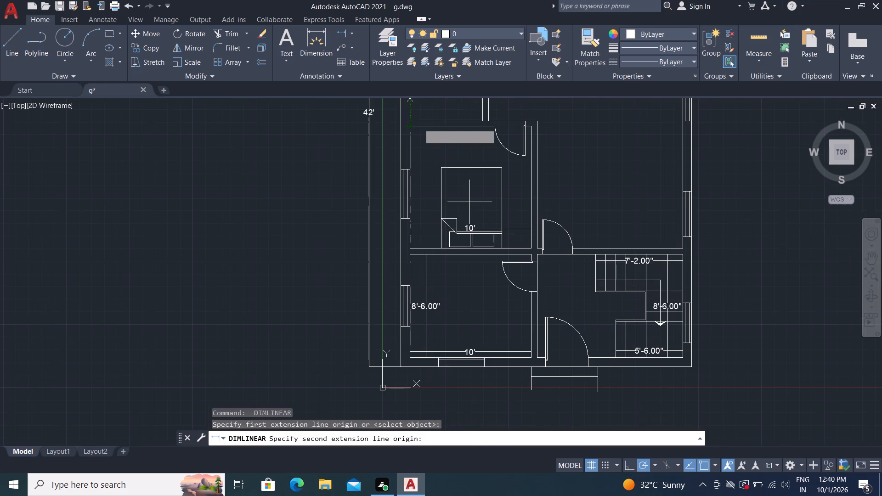
pyautogui.scroll(3, 424, 242)
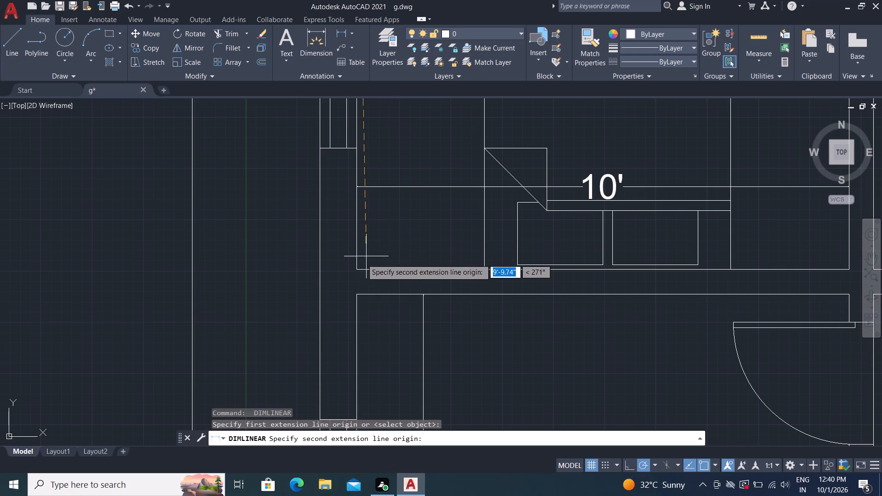
pyautogui.moveTo(358, 271); pyautogui.dragTo(362, 268)
pyautogui.scroll(-2, 384, 262)
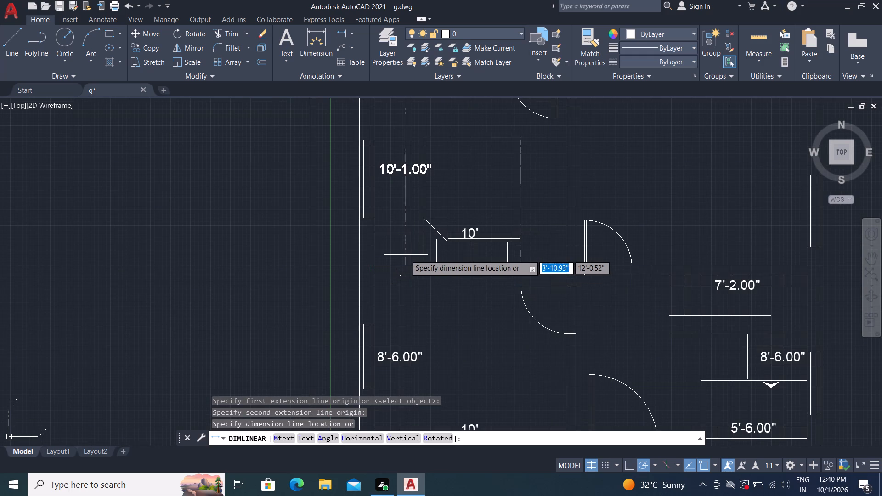
pyautogui.click(403, 254)
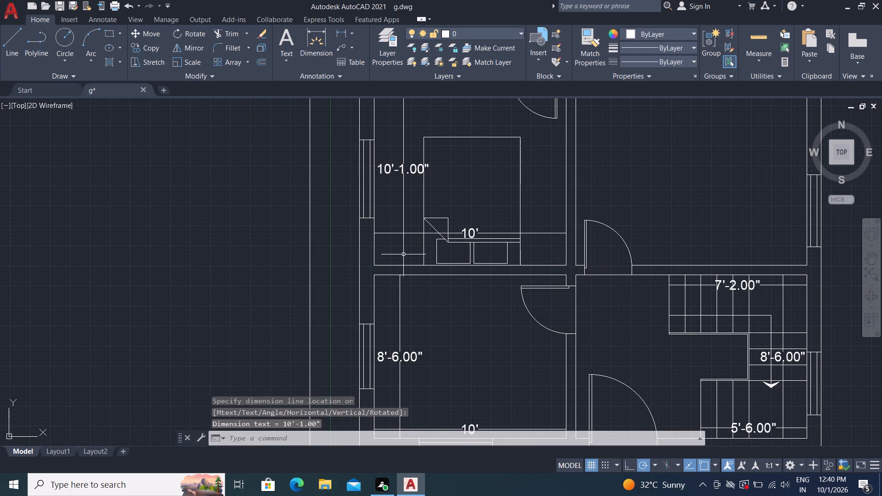
# Add a horizontal linear dimension across the large right-hand room, from its upper-left wall corner to the right inner wall, just below that corner.
pyautogui.moveTo(536, 235); pyautogui.dragTo(387, 352, button='middle')
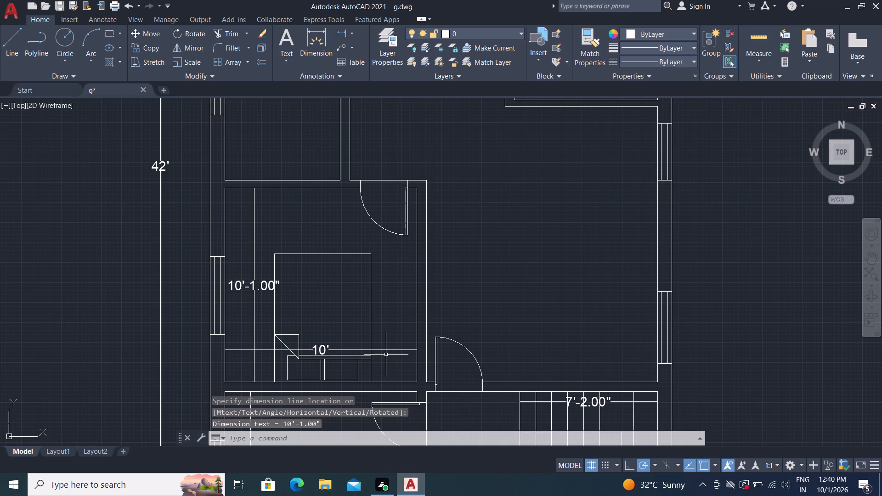
pyautogui.click(341, 29)
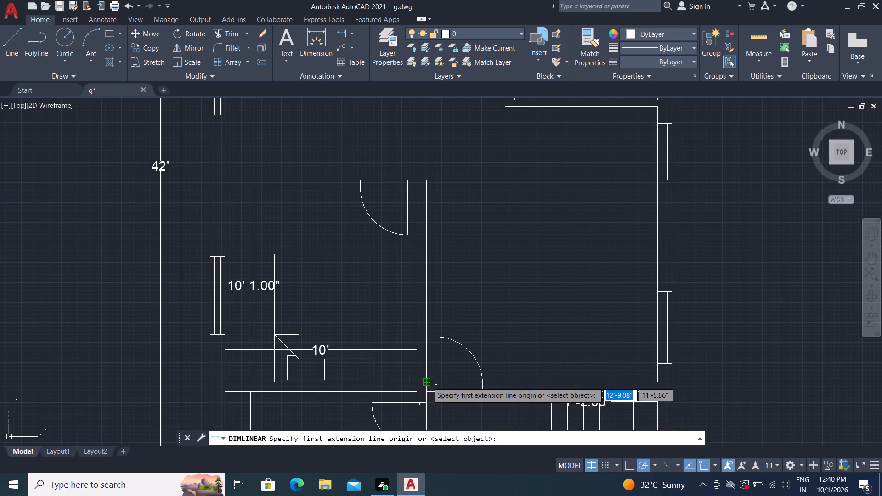
pyautogui.click(424, 181)
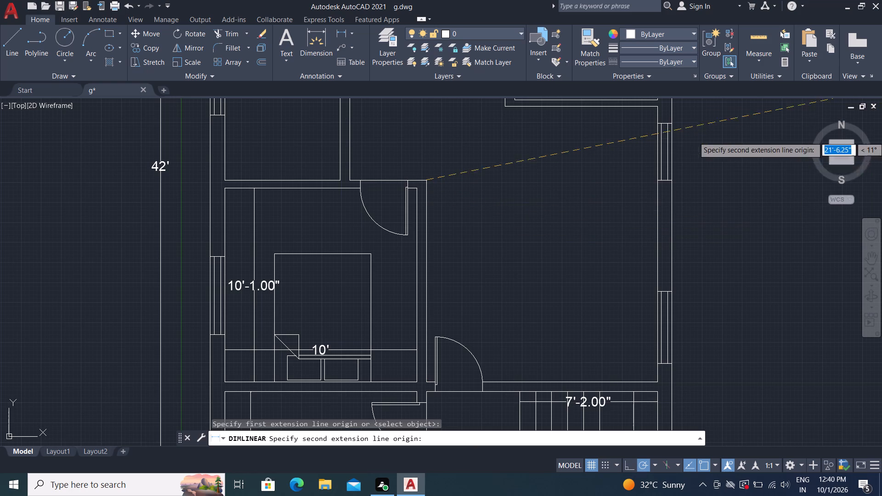
pyautogui.click(660, 180)
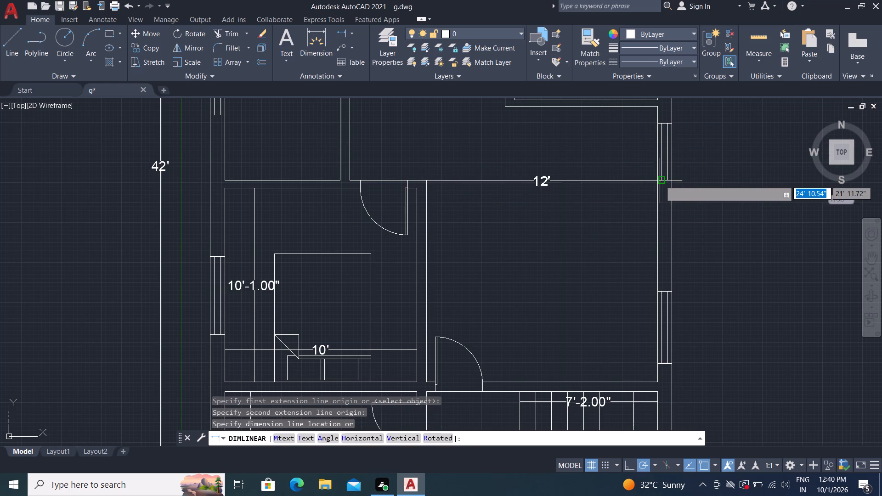
pyautogui.click(662, 189)
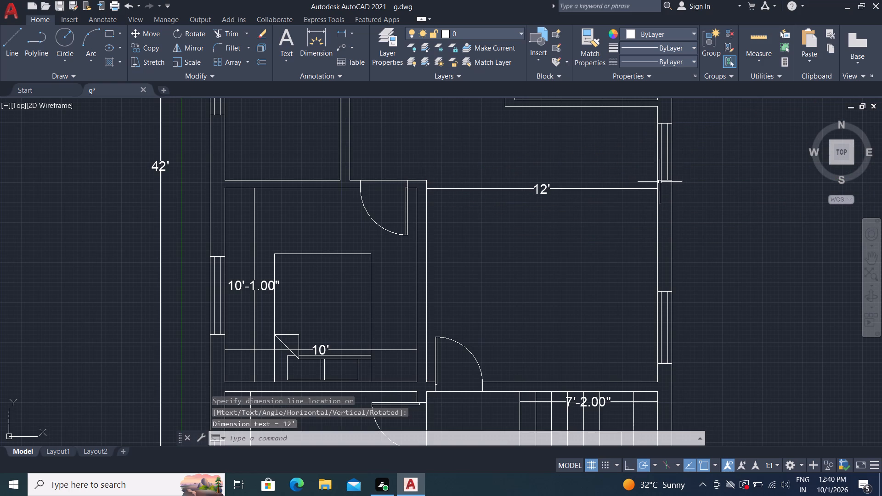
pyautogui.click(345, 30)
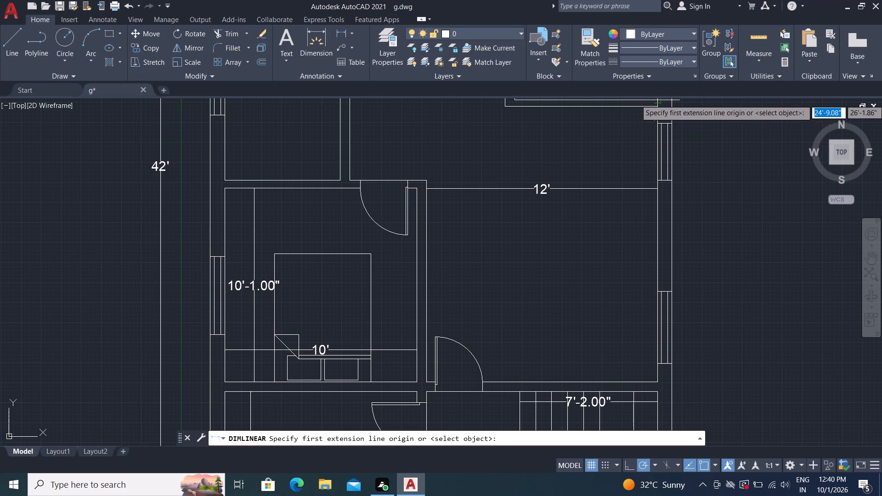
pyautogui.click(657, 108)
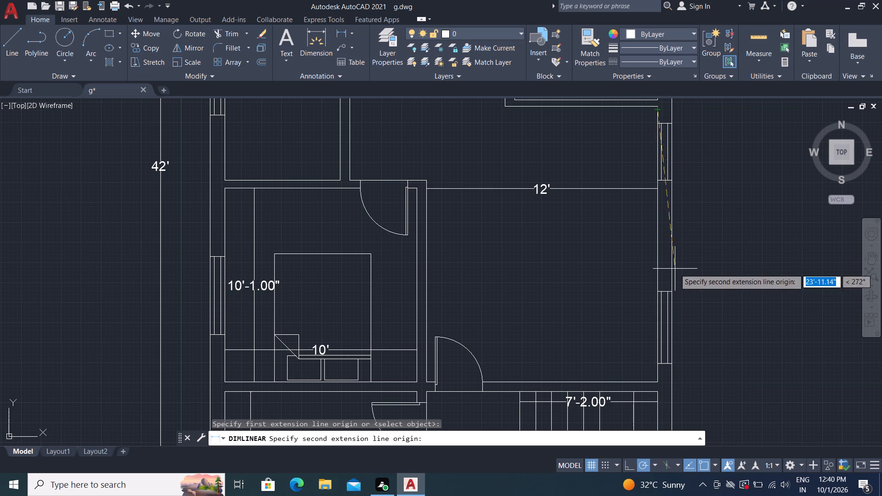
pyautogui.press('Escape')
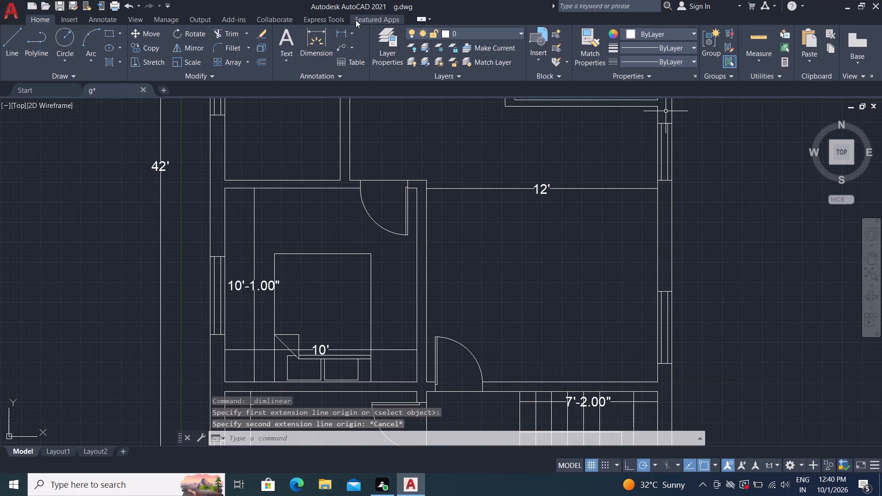
# Dimension the large room vertically from below the toilet wall to its lower-right inner corner, placing the dimension inside near the right wall.
pyautogui.click(342, 29)
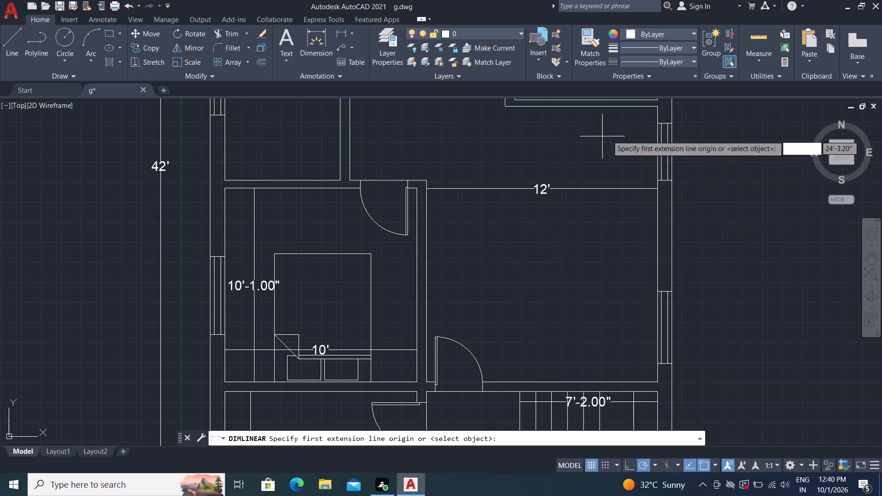
pyautogui.scroll(1, 658, 106)
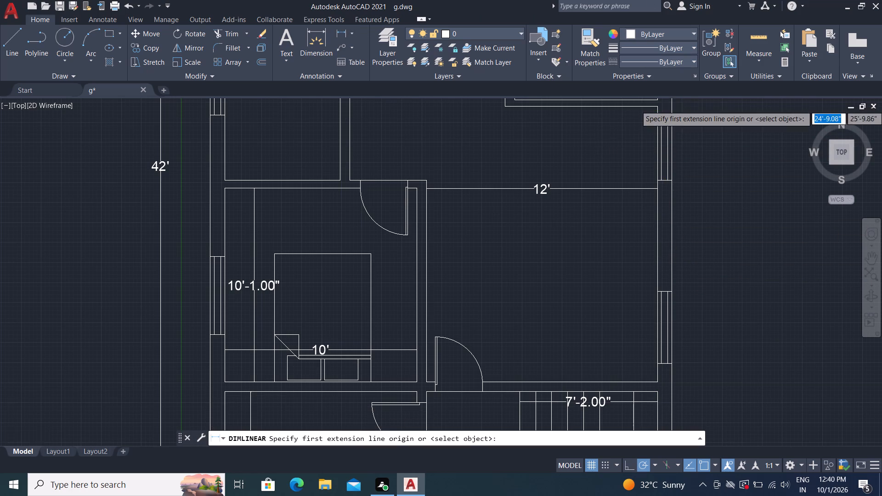
pyautogui.scroll(1, 658, 106)
pyautogui.click(652, 108)
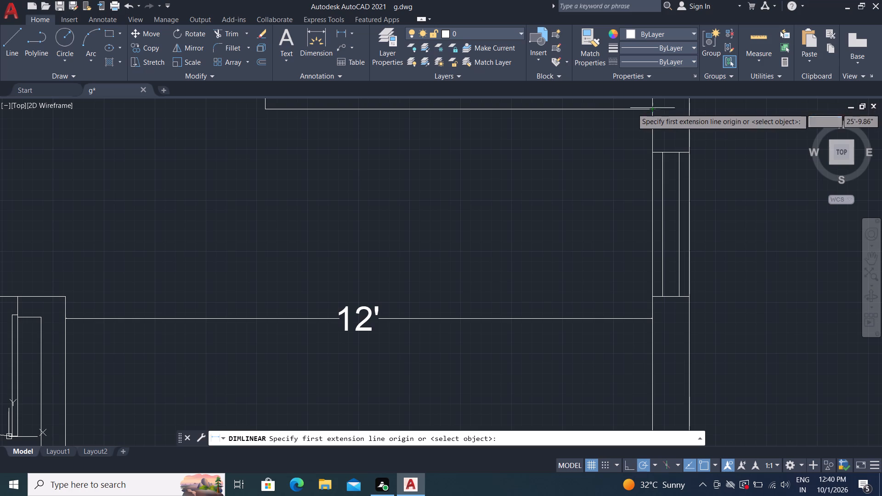
pyautogui.middleClick(550, 222)
pyautogui.scroll(-4, 546, 216)
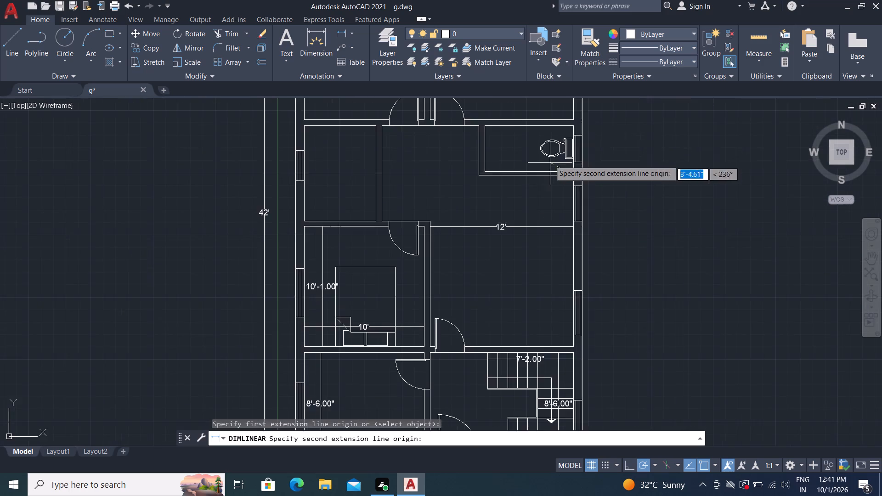
pyautogui.scroll(-2, 549, 159)
pyautogui.scroll(4, 548, 187)
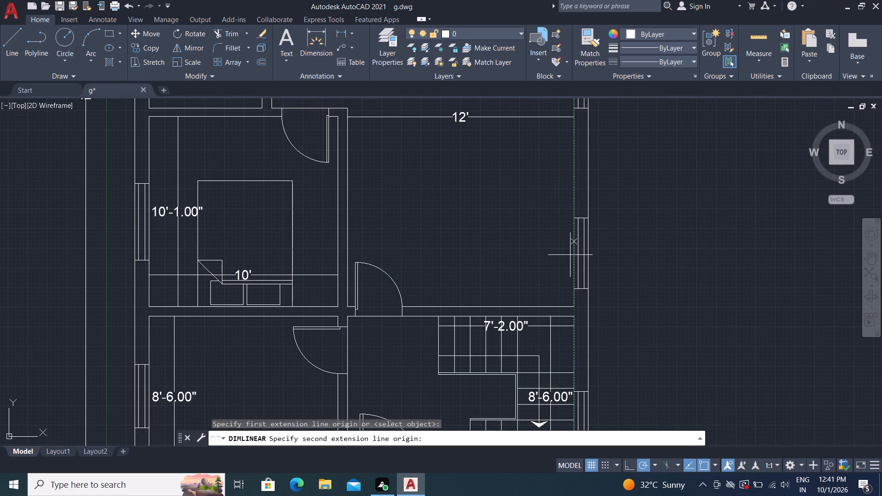
pyautogui.click(574, 308)
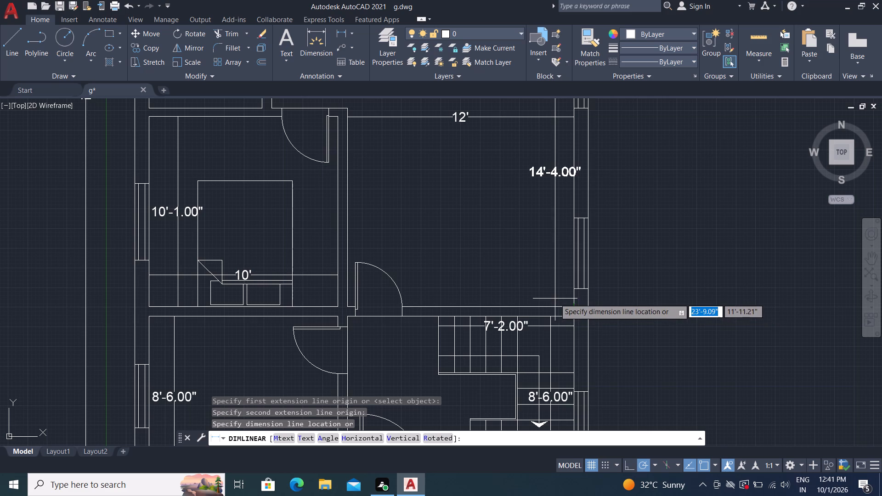
pyautogui.click(543, 293)
# Draw two short horizontal lines, about 6" long, across the small left room's right wall, the upper about 2'-4" below the wall's top end.
pyautogui.scroll(-2, 520, 200)
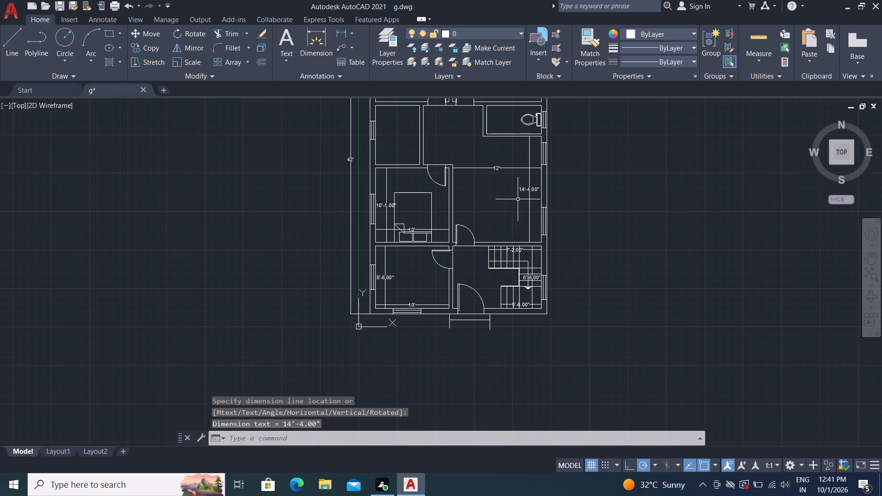
pyautogui.moveTo(509, 181); pyautogui.dragTo(541, 277, button='middle')
pyautogui.scroll(2, 536, 209)
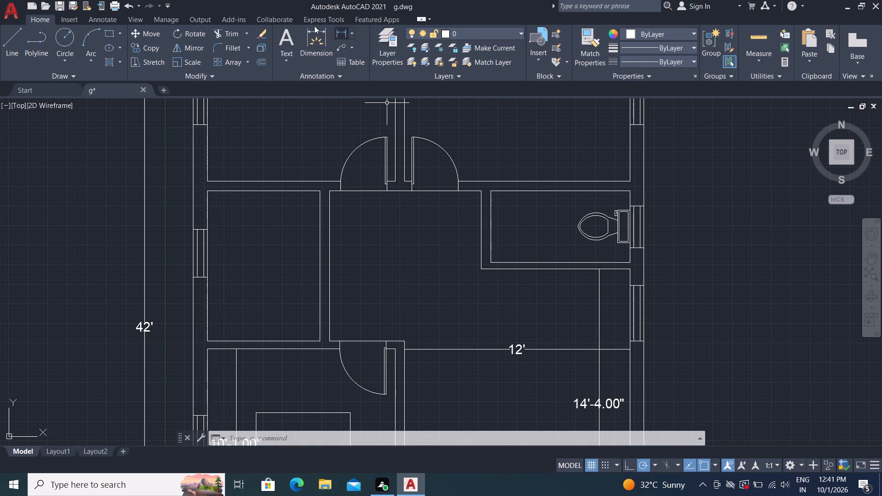
pyautogui.click(13, 34)
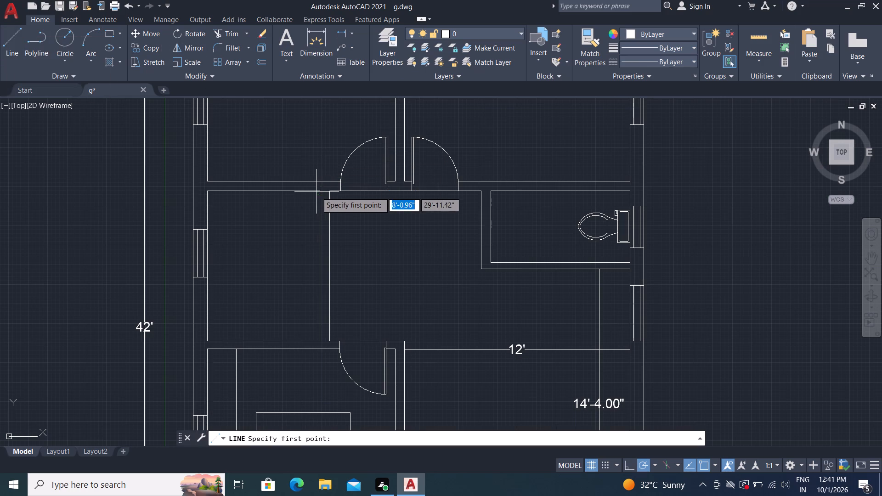
pyautogui.click(321, 235)
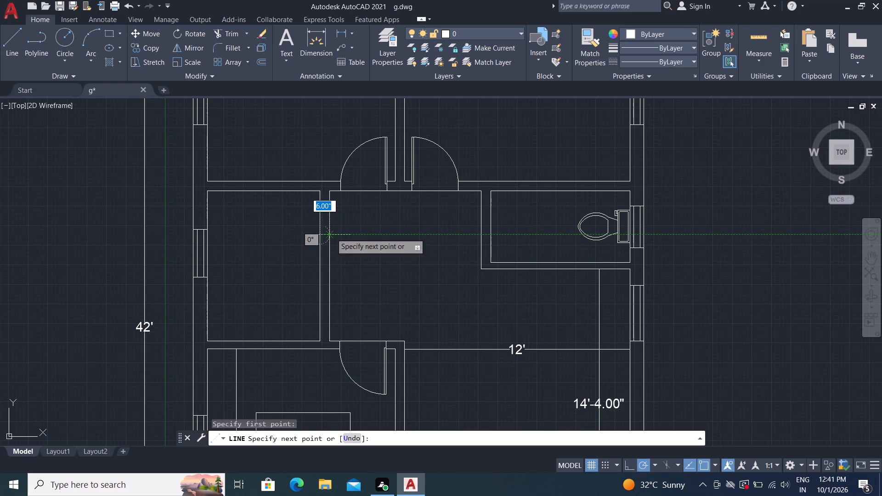
pyautogui.click(330, 232)
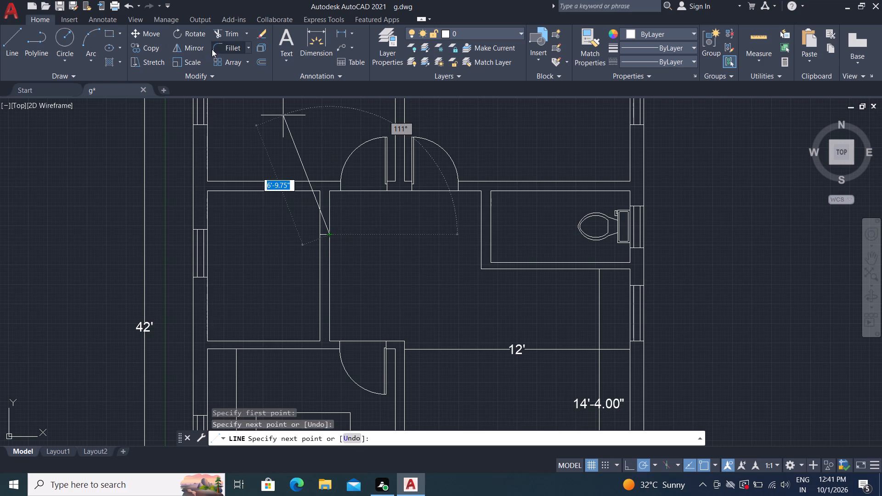
pyautogui.press('Escape')
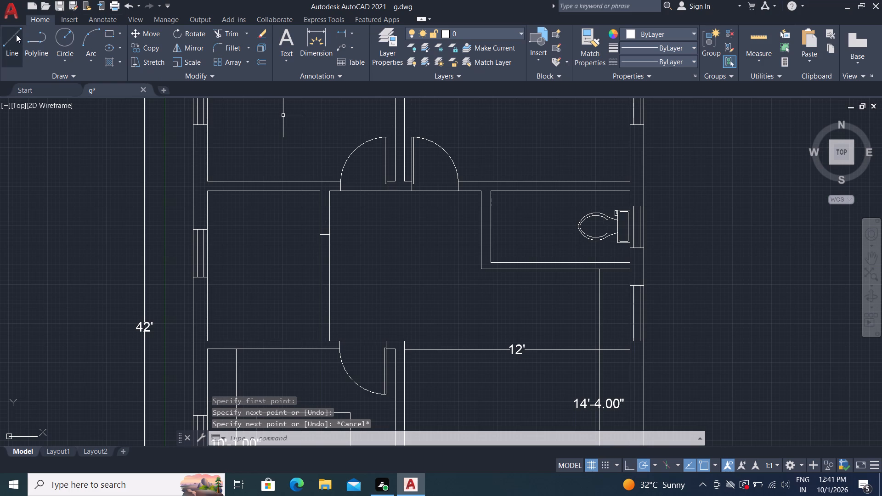
pyautogui.click(10, 33)
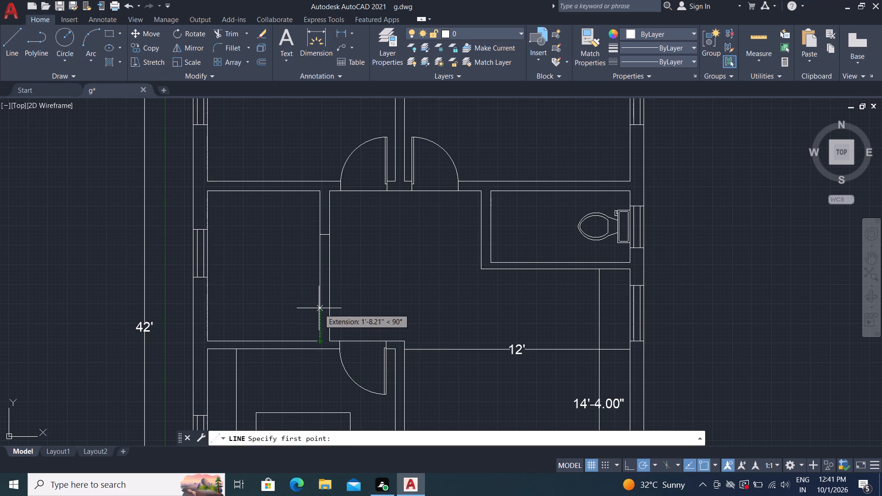
pyautogui.click(319, 294)
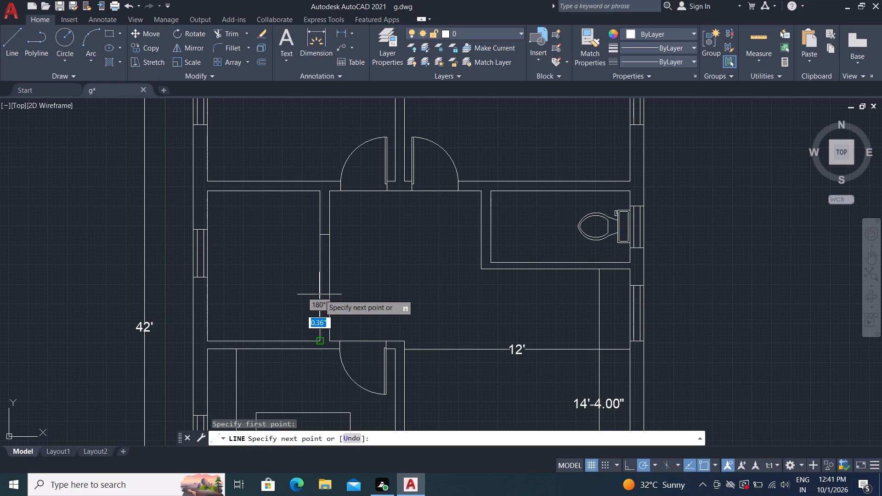
pyautogui.click(332, 298)
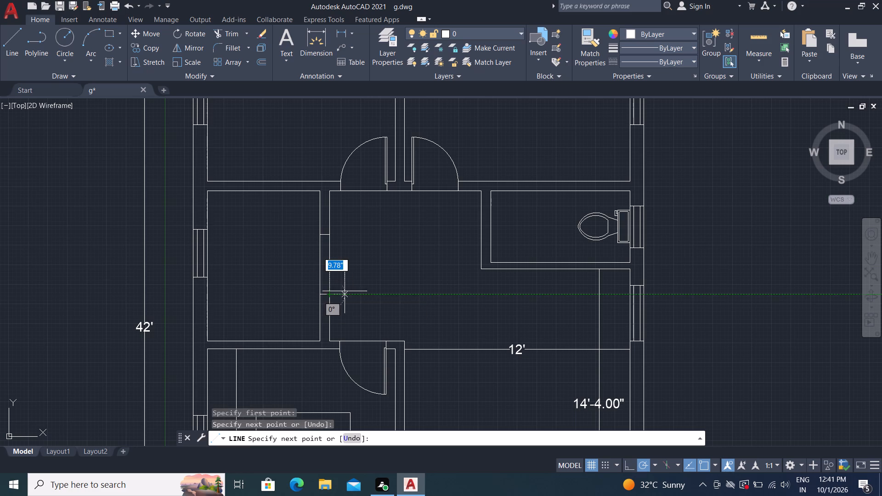
pyautogui.press('Escape')
# Trim both wall lines between the two short cross lines to open a doorway in the small left room's right wall.
pyautogui.press('t')
pyautogui.press('r')
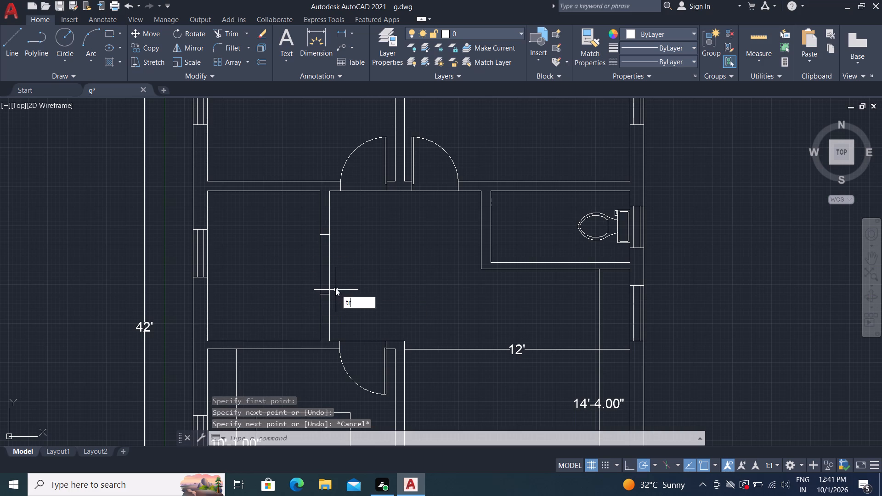
pyautogui.press('space')
pyautogui.moveTo(308, 268); pyautogui.dragTo(342, 287)
pyautogui.click(380, 282)
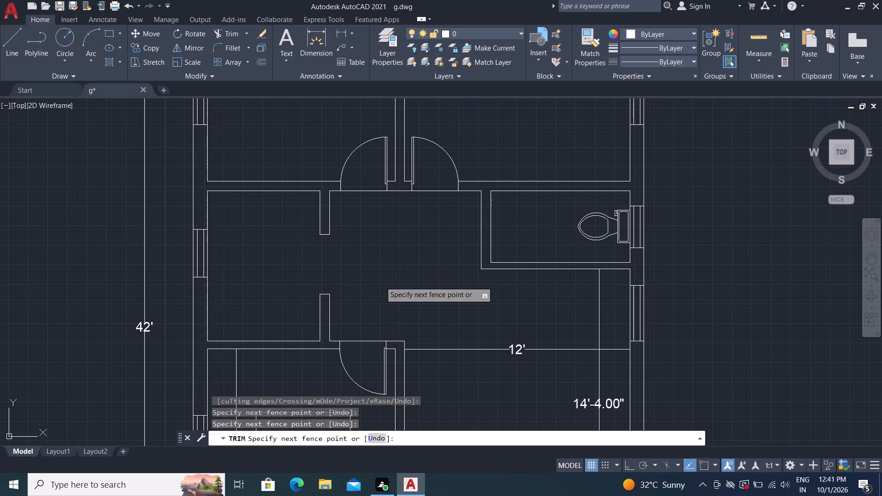
pyautogui.press('Escape')
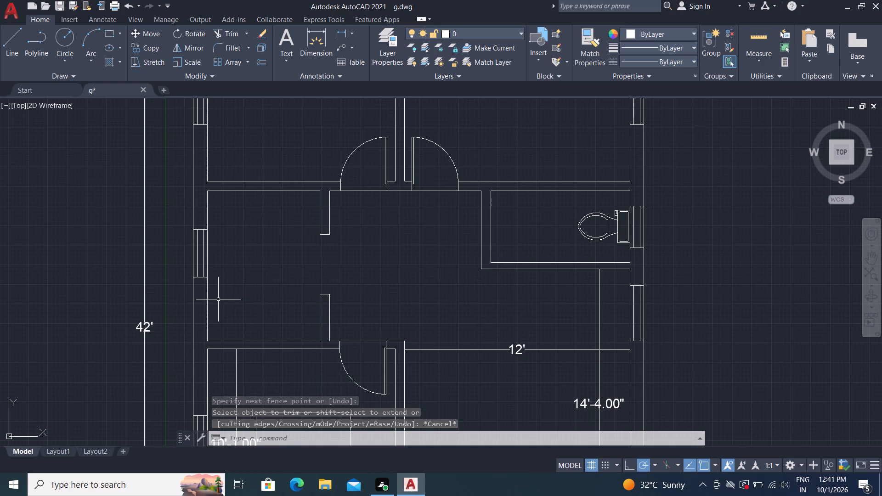
# Offset the small left room's left and bottom inner wall lines 2' into the room.
pyautogui.press('o')
pyautogui.press('space')
pyautogui.press('2')
pyautogui.press("'")
pyautogui.press('space')
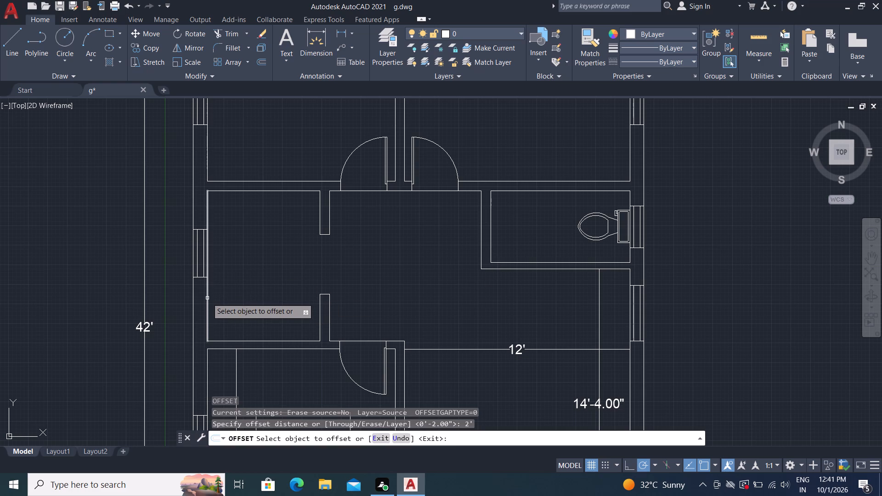
pyautogui.moveTo(208, 296); pyautogui.dragTo(224, 303)
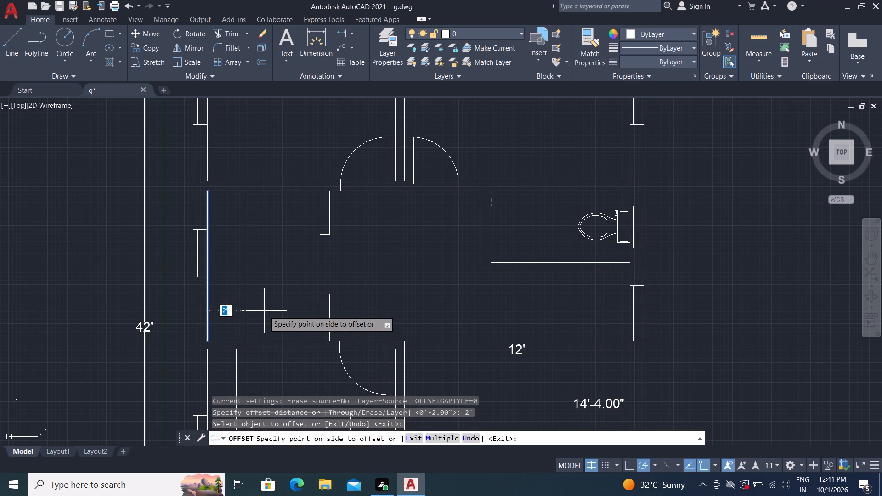
pyautogui.click(265, 311)
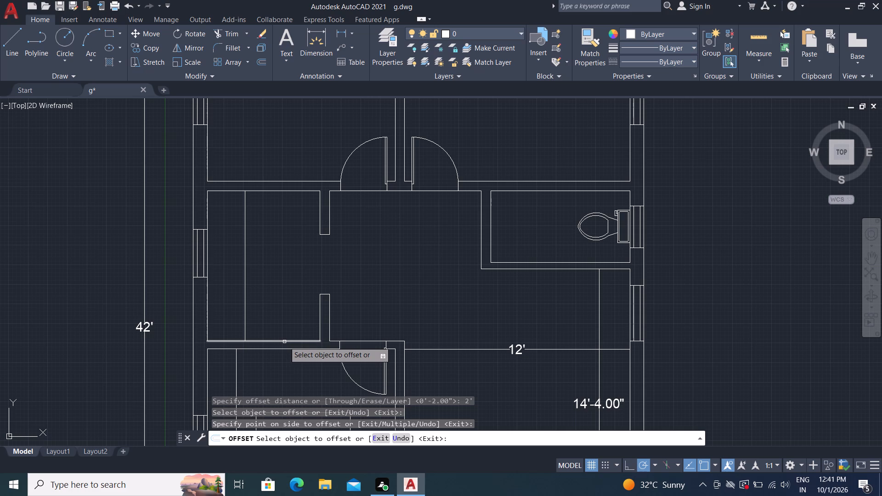
pyautogui.moveTo(284, 342); pyautogui.dragTo(283, 338)
pyautogui.click(276, 279)
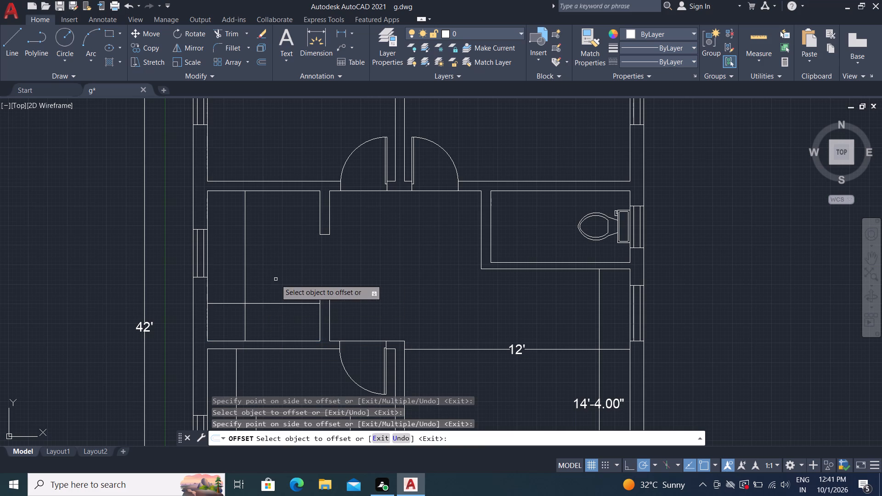
pyautogui.press('t')
pyautogui.press('r')
pyautogui.press('space')
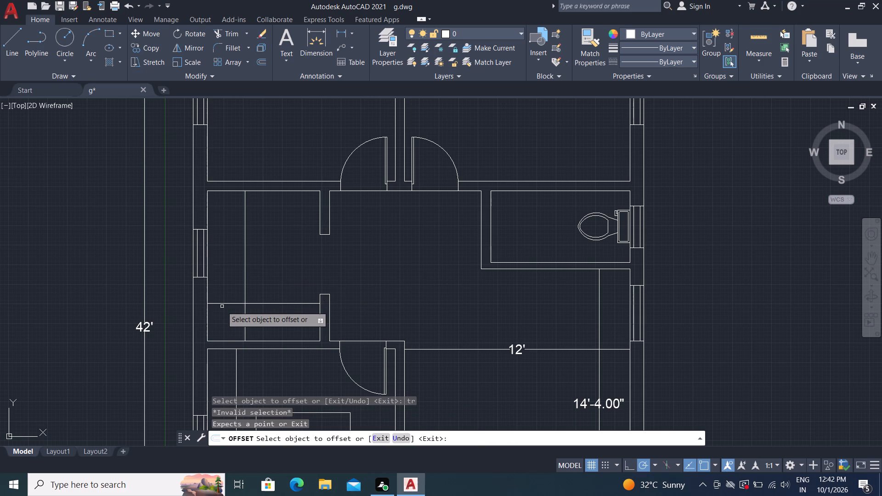
pyautogui.click(220, 287)
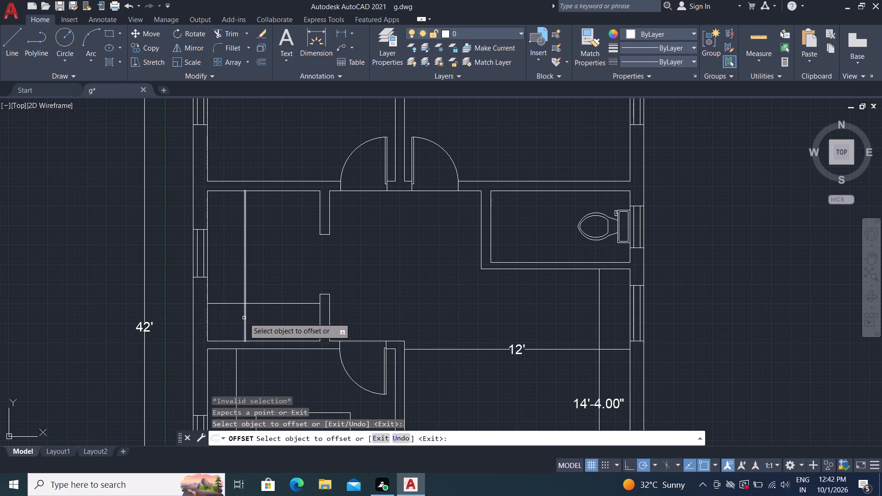
pyautogui.press('Escape')
# Trim the overlapping ends of the two offset lines where they cross, forming an L-shaped counter in the small left room.
pyautogui.press('t')
pyautogui.press('r')
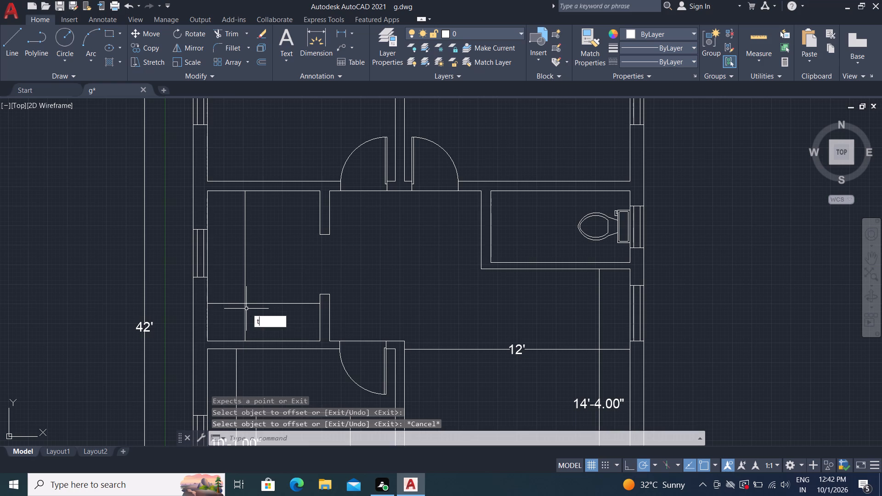
pyautogui.press('space')
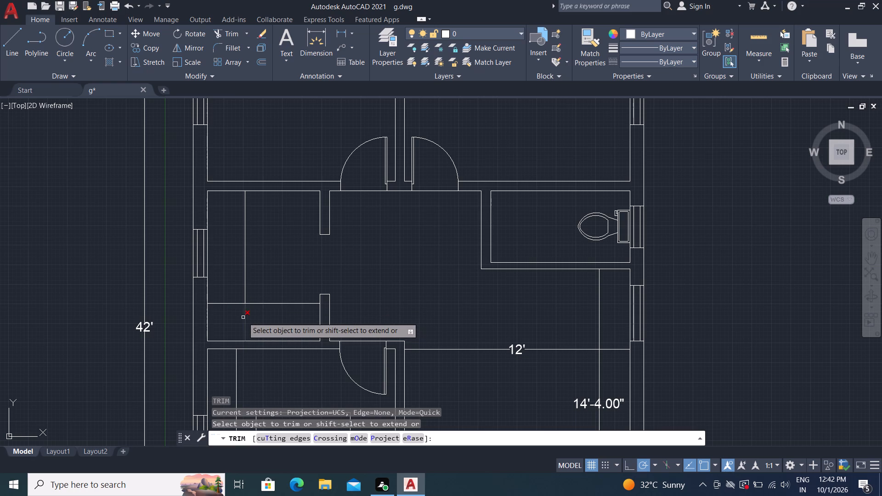
pyautogui.click(243, 316)
pyautogui.click(231, 301)
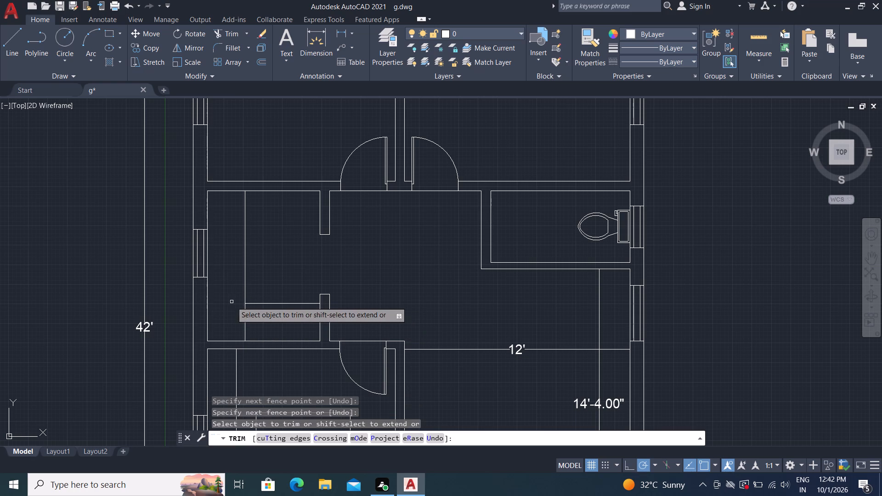
pyautogui.click(244, 325)
pyautogui.press('Escape')
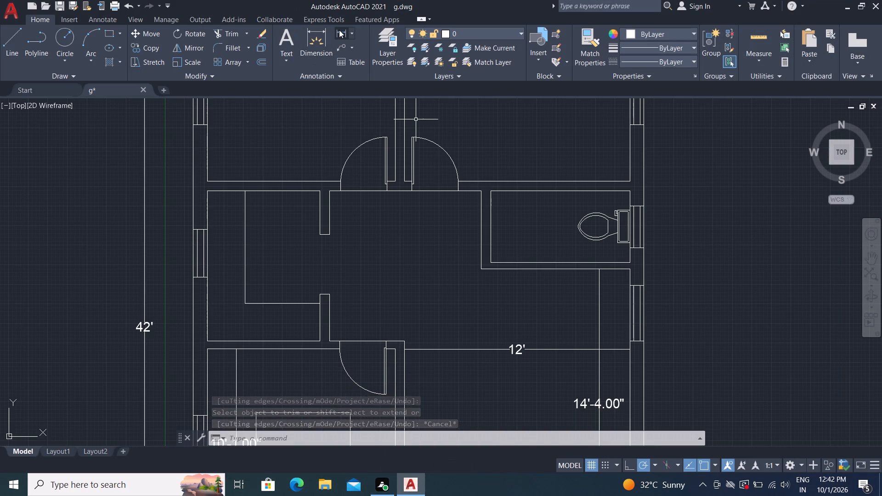
# Dimension the small left room's inner width between its upper corners, placing the dimension inside just below the top wall.
pyautogui.click(338, 31)
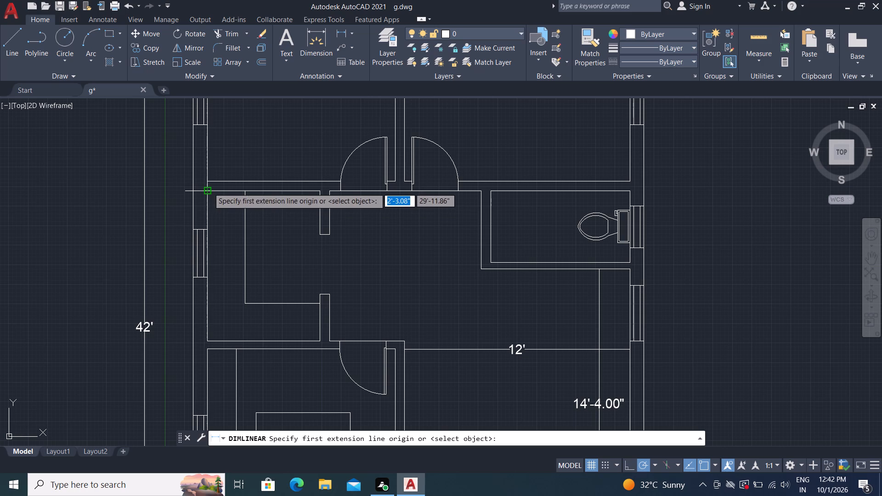
pyautogui.click(209, 187)
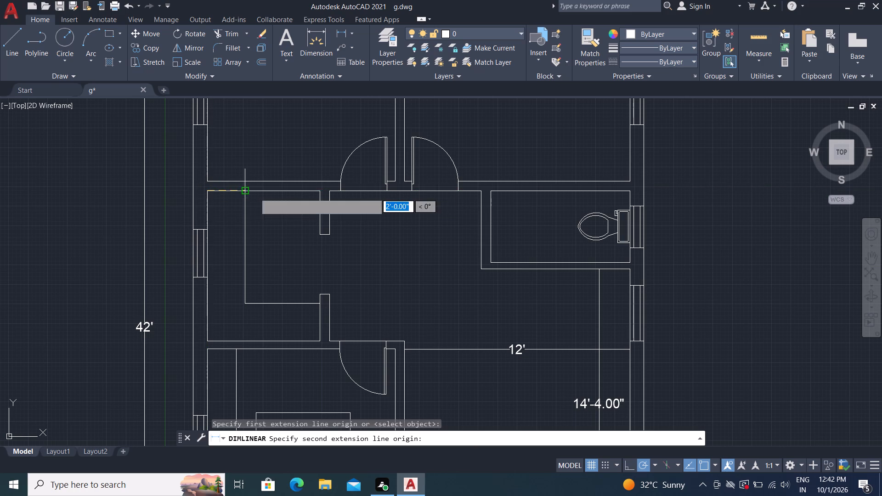
pyautogui.click(320, 192)
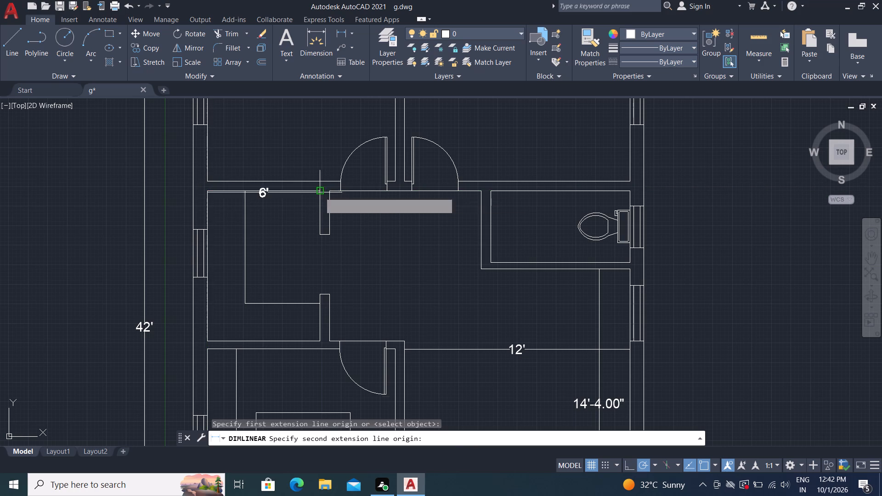
pyautogui.moveTo(314, 204); pyautogui.dragTo(314, 199)
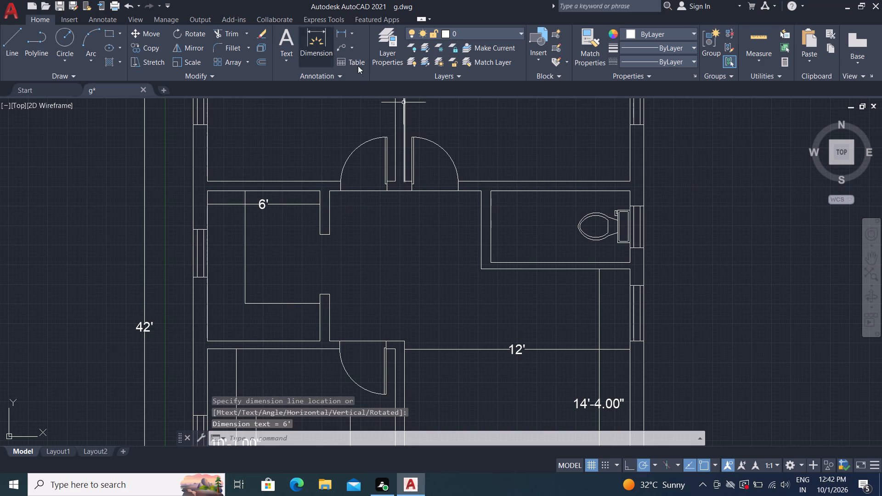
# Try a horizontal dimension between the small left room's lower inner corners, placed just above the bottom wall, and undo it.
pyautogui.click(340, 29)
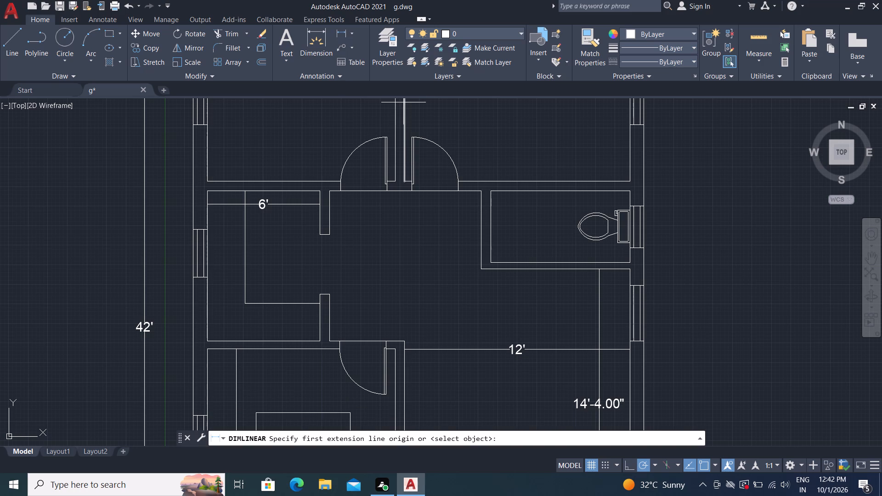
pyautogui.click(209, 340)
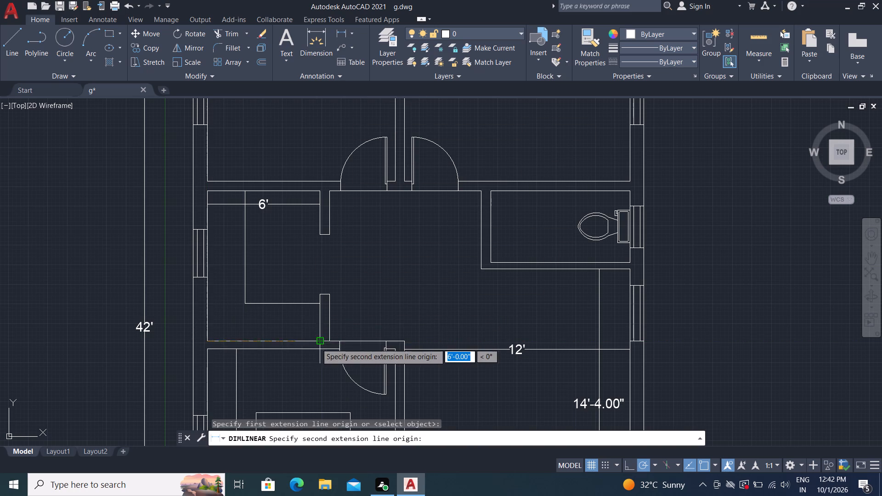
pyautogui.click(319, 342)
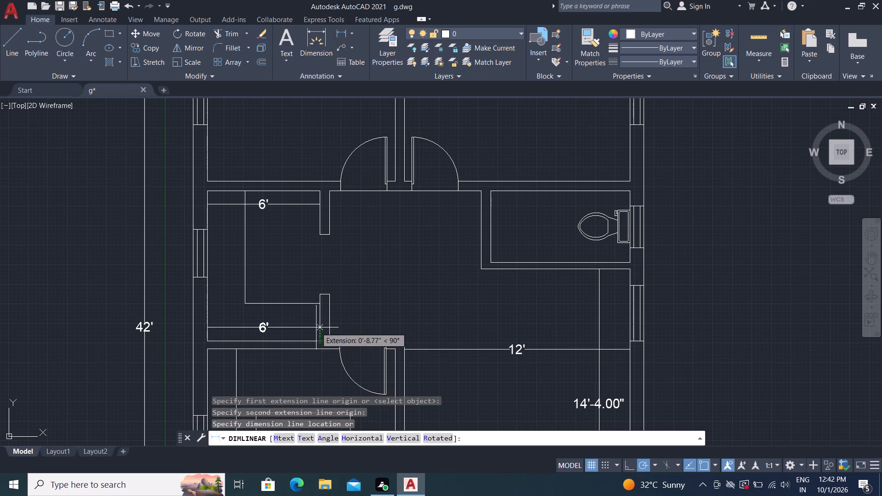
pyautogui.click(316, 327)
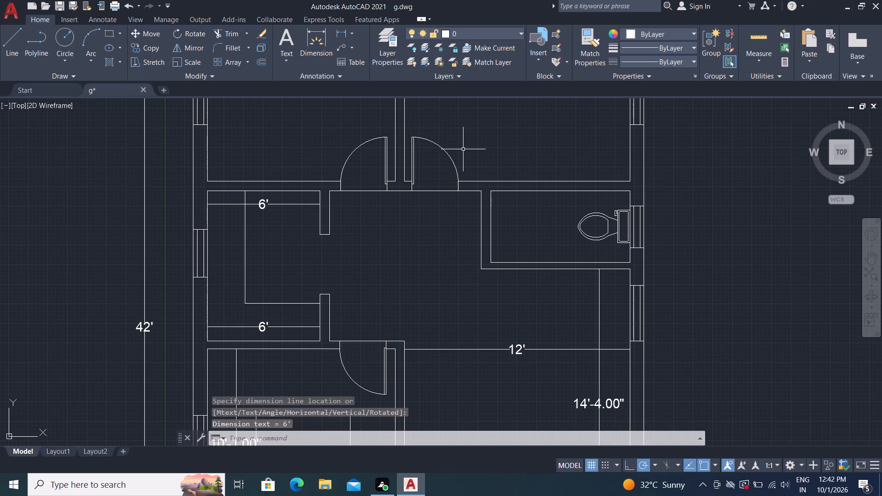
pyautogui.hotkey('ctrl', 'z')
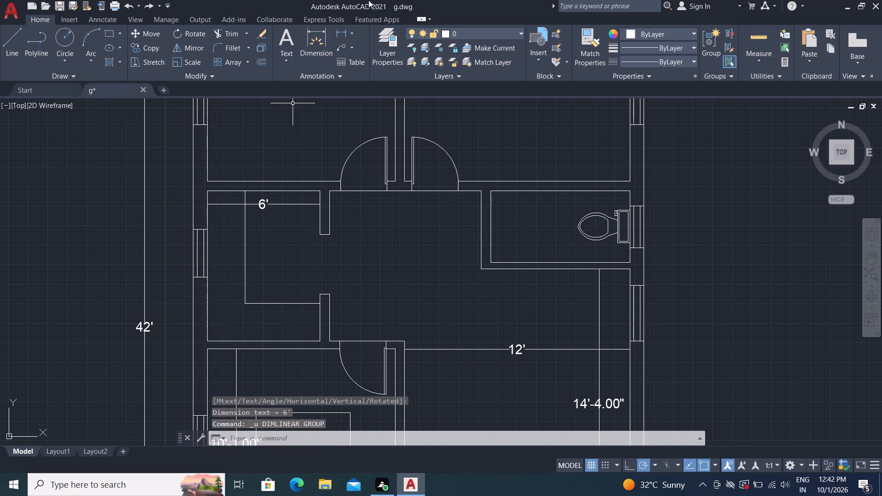
# Dimension the small left room vertically from its top inner wall line to its bottom one, placing the dimension inside near the left wall.
pyautogui.click(343, 29)
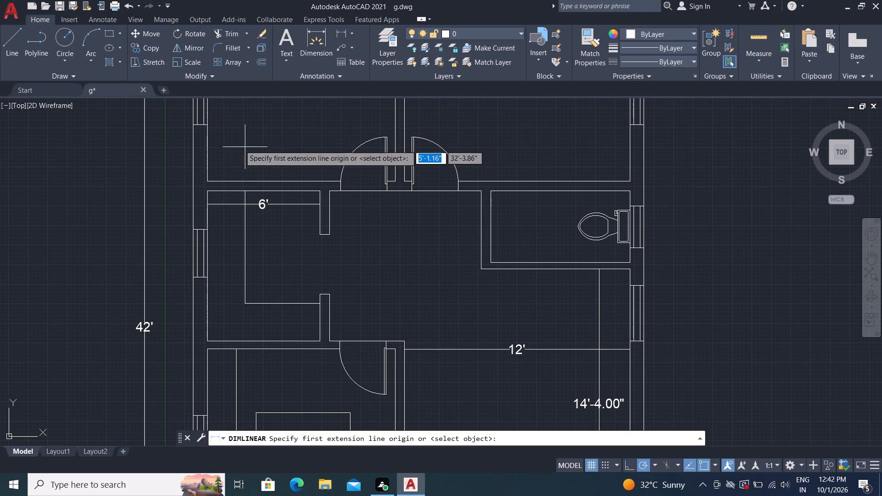
pyautogui.click(215, 191)
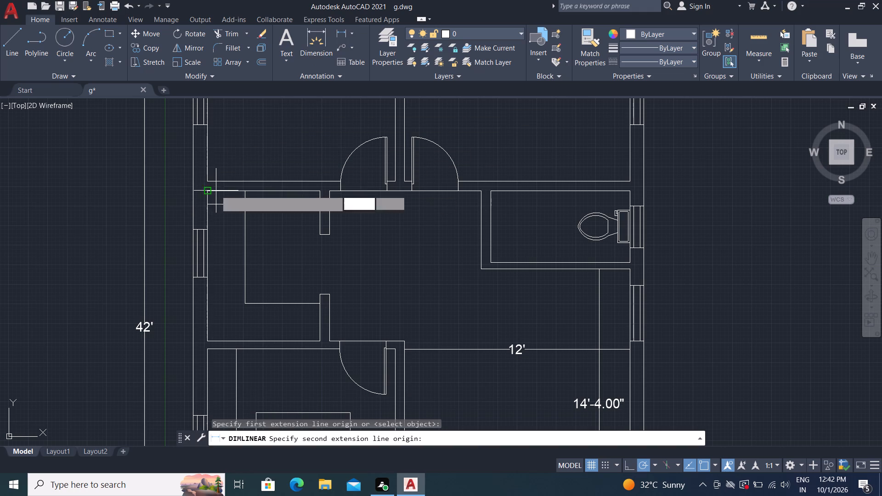
pyautogui.click(217, 340)
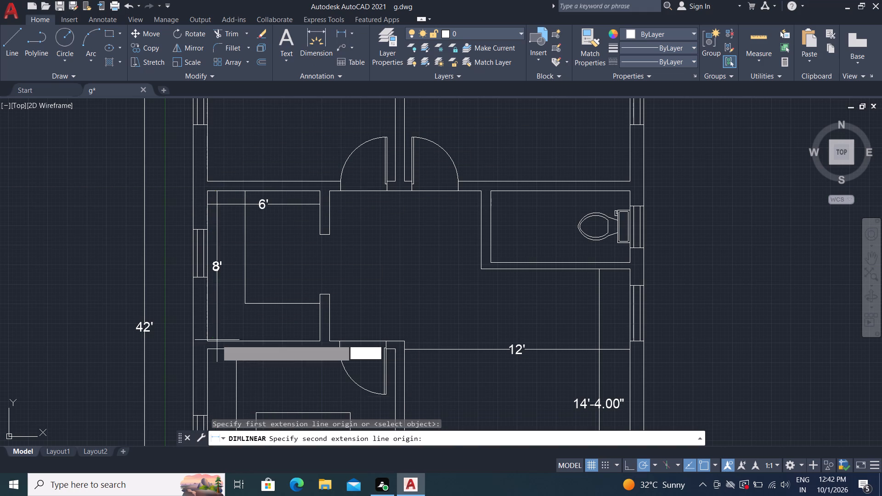
pyautogui.click(225, 329)
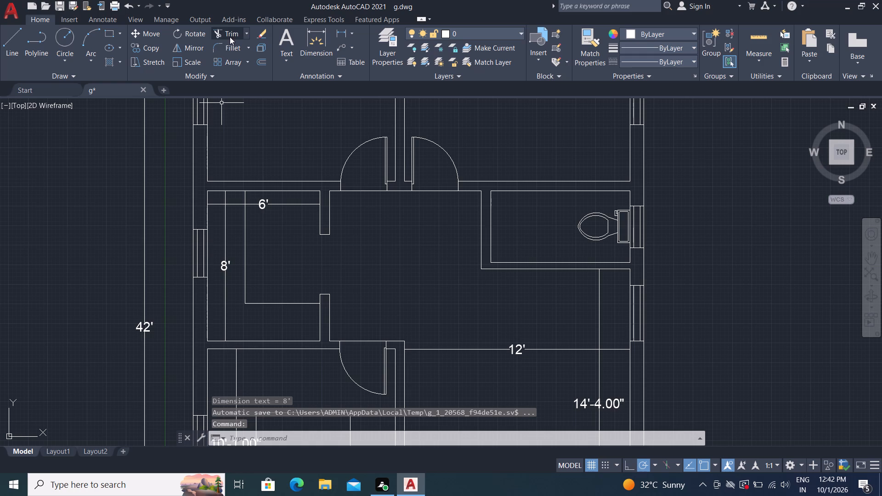
# Dimension the toilet vertically between its left inner corners, placing the dimension inside near the left wall.
pyautogui.click(342, 29)
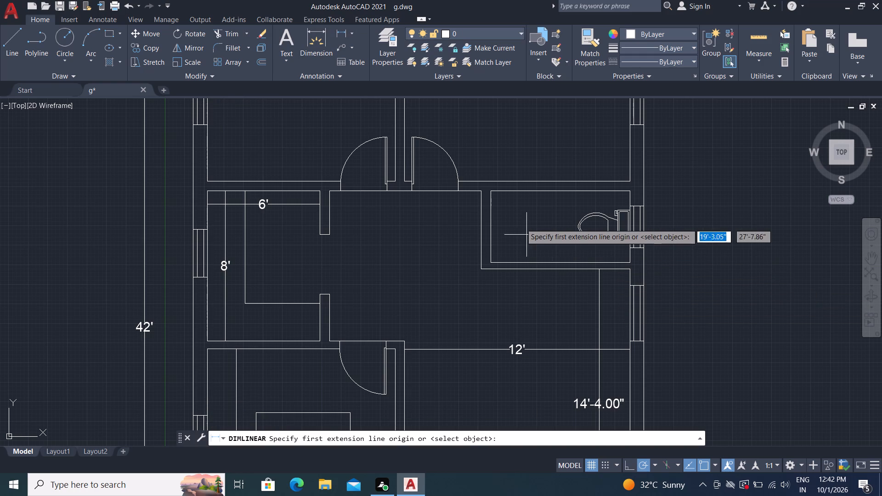
pyautogui.click(493, 192)
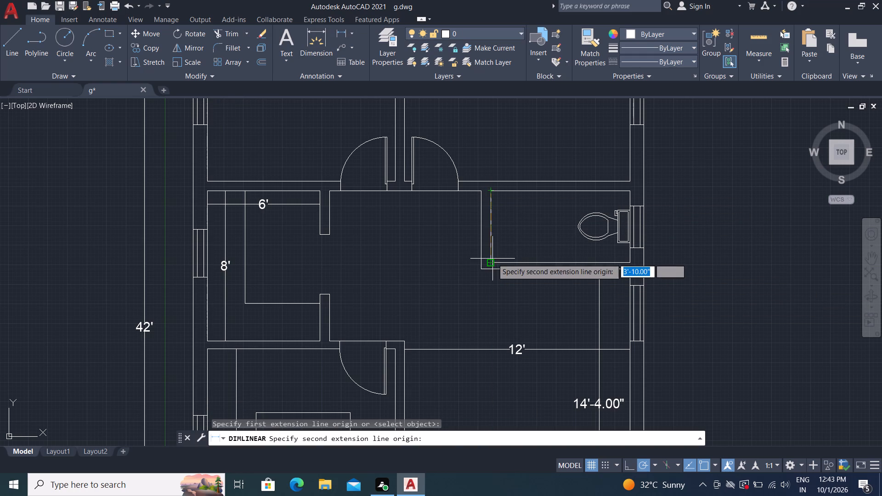
pyautogui.moveTo(492, 259); pyautogui.dragTo(492, 252)
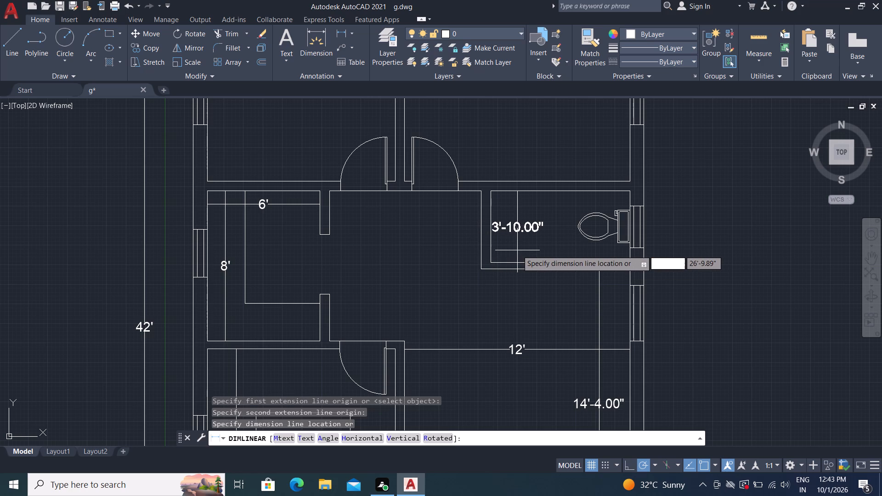
pyautogui.click(517, 250)
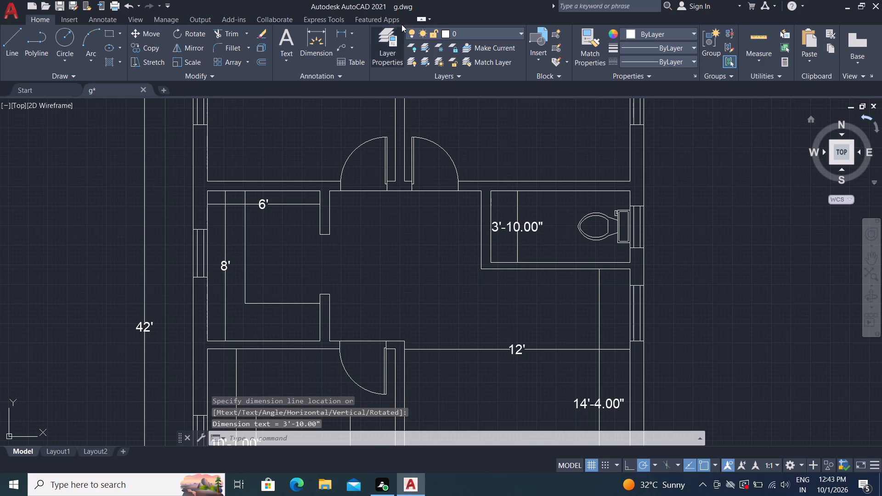
# Dimension the toilet's inner width between its upper corners, placing the dimension inside just below the top wall.
pyautogui.click(339, 29)
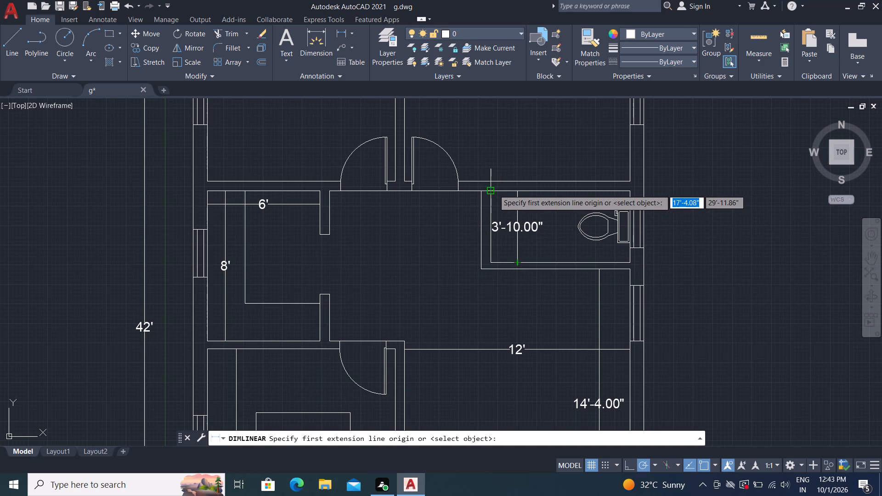
pyautogui.click(494, 190)
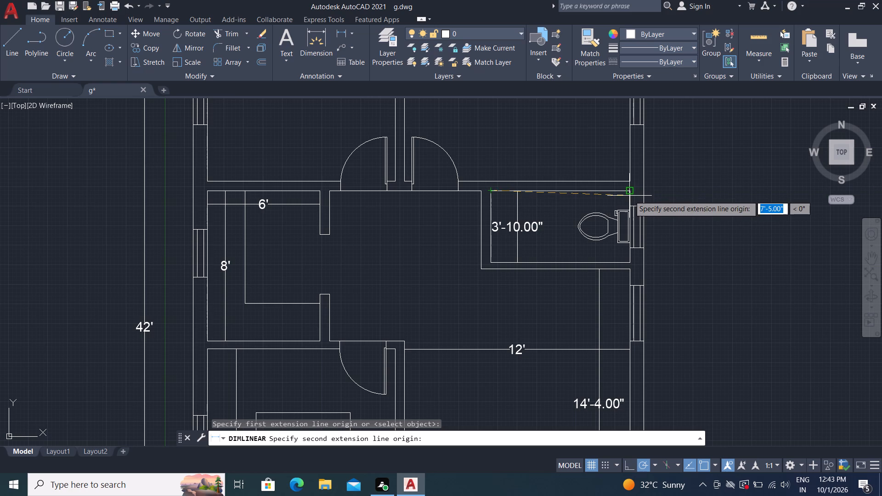
pyautogui.click(629, 193)
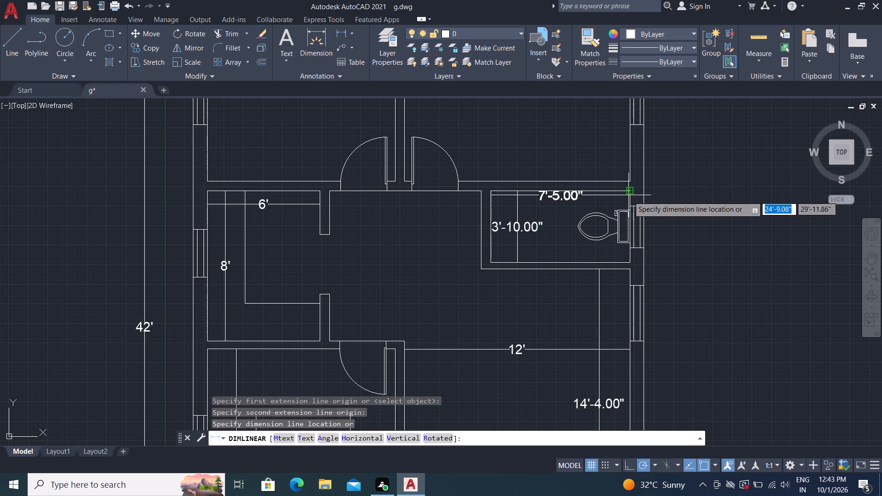
pyautogui.click(626, 201)
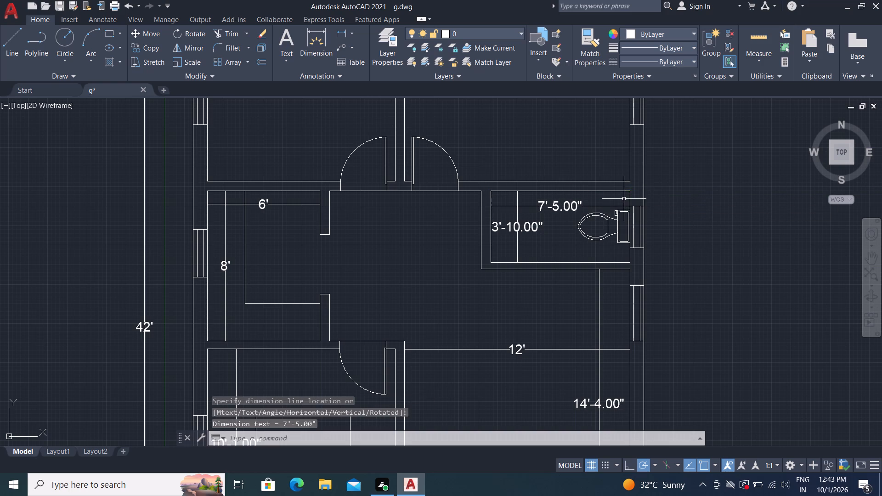
# Dimension the upper-right bedroom's inner width between its top corners, placing the dimension inside just below the top wall.
pyautogui.moveTo(492, 120); pyautogui.dragTo(519, 357, button='middle')
pyautogui.middleClick(520, 375)
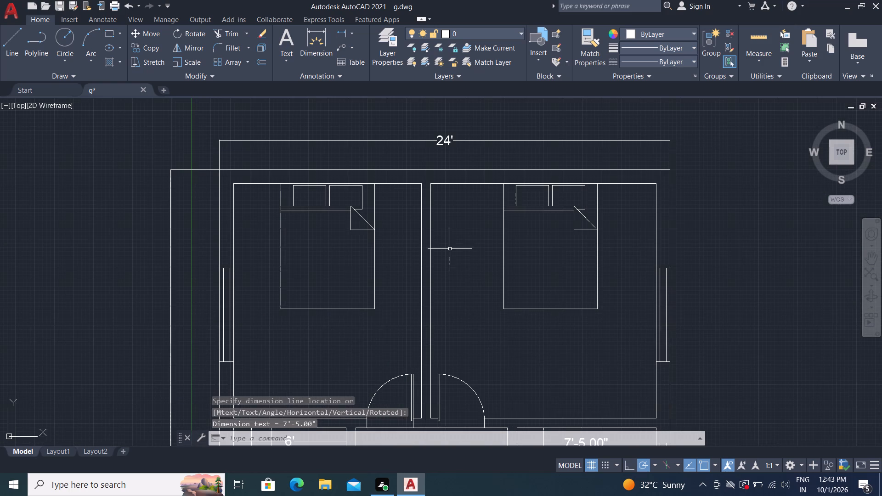
pyautogui.click(343, 26)
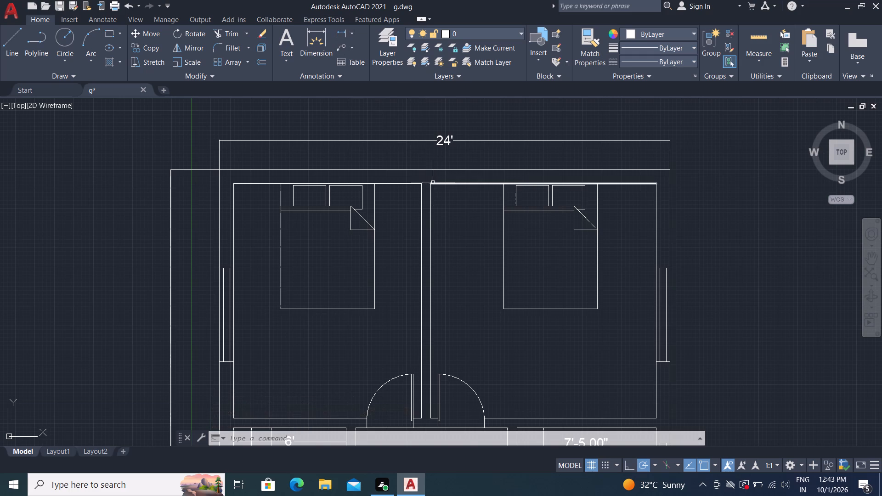
pyautogui.click(341, 28)
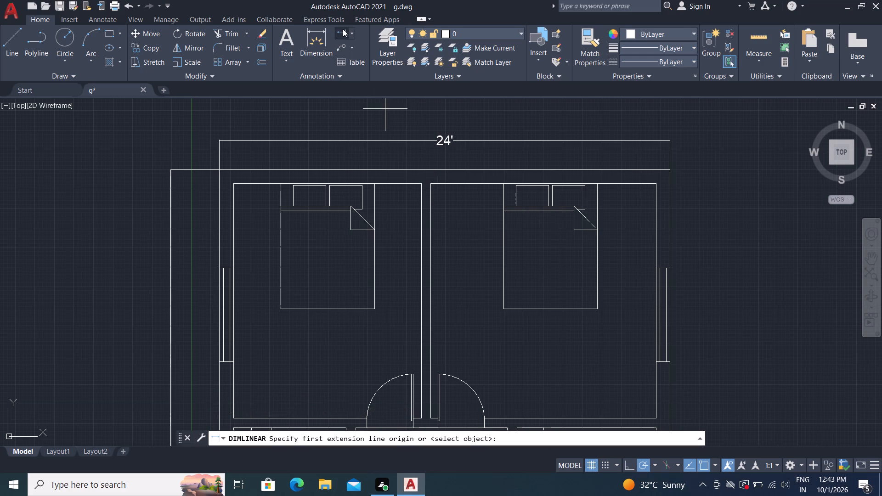
pyautogui.click(432, 184)
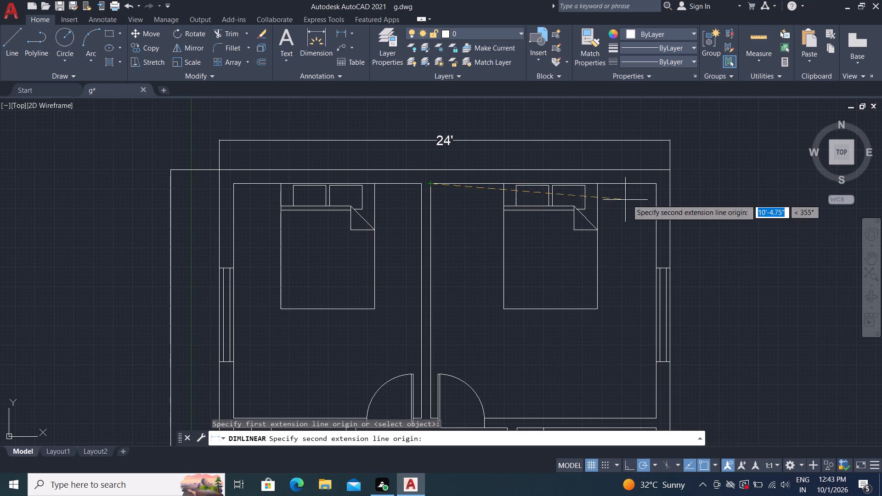
pyautogui.click(658, 186)
pyautogui.click(655, 197)
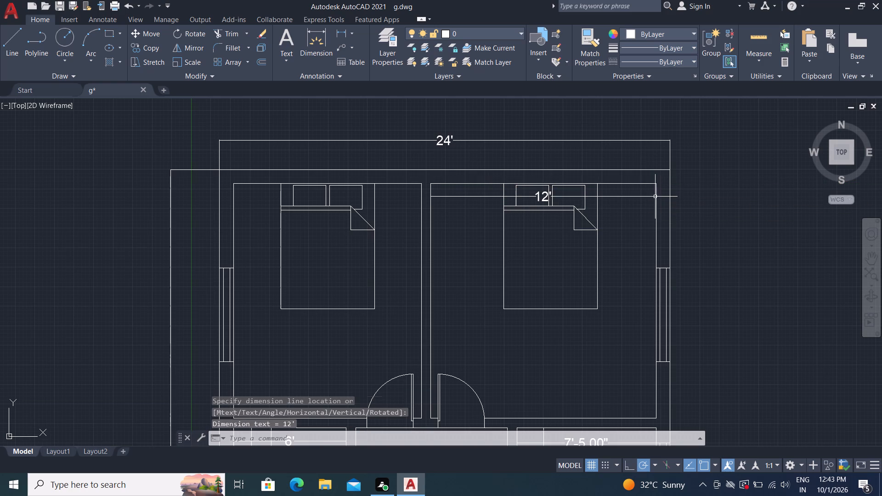
# Dimension the upper-right bedroom vertically between its right inner corners, placing the dimension inside near the right wall.
pyautogui.click(346, 28)
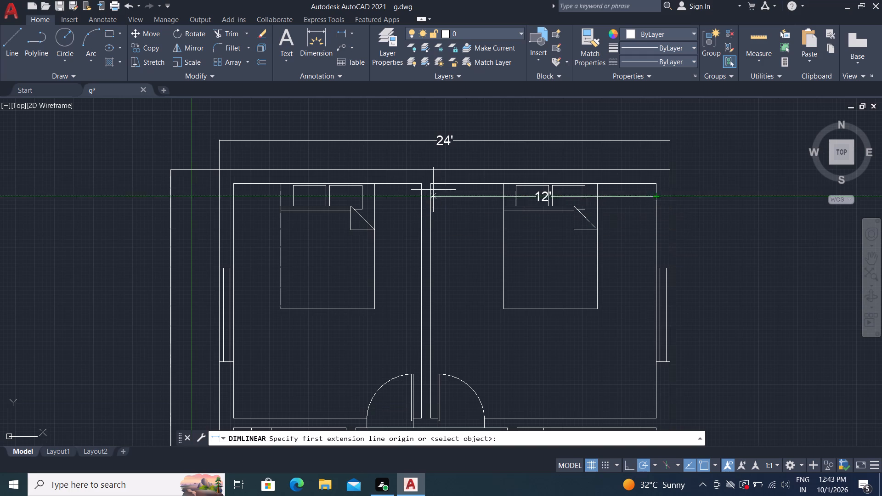
pyautogui.click(655, 183)
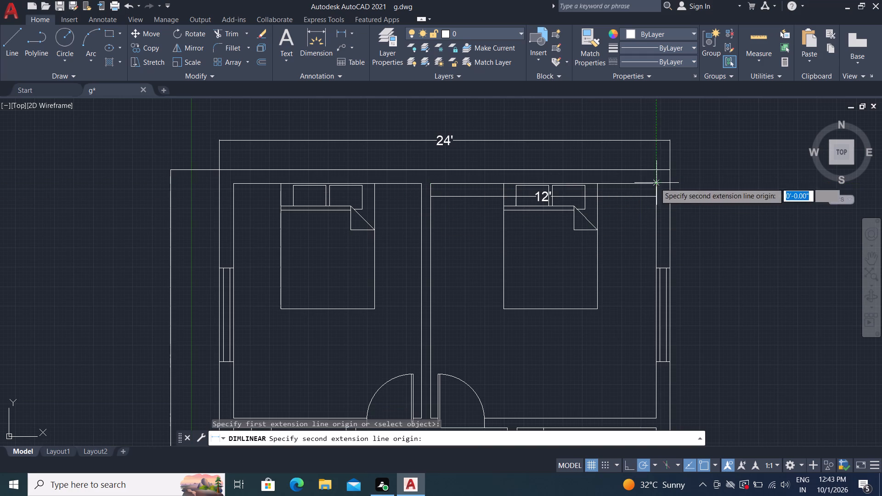
pyautogui.moveTo(652, 325); pyautogui.dragTo(645, 273, button='middle')
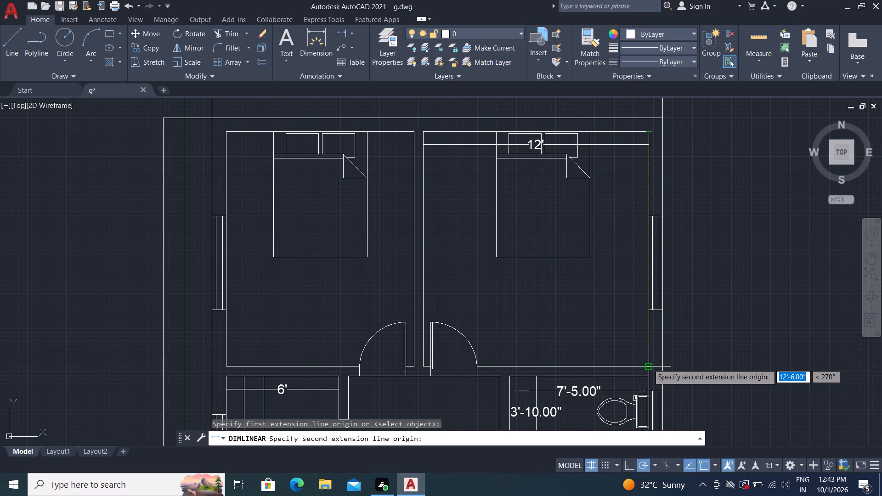
pyautogui.scroll(3, 652, 358)
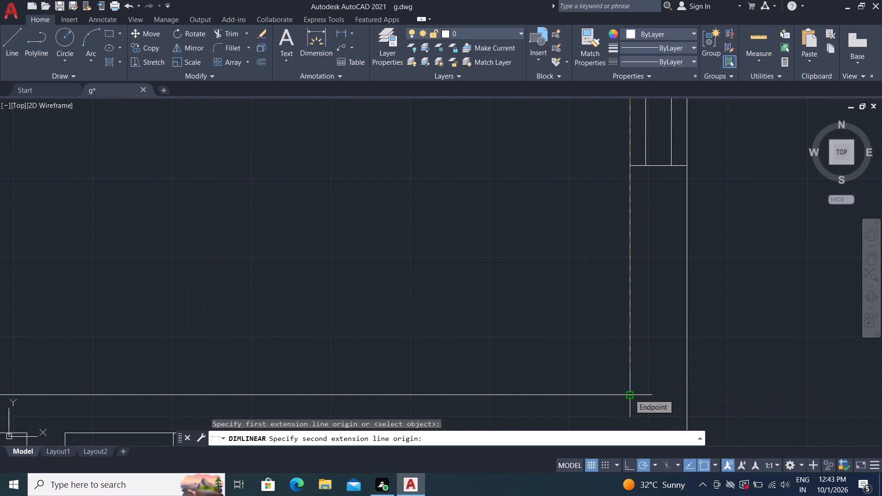
pyautogui.click(629, 394)
pyautogui.scroll(-2, 562, 365)
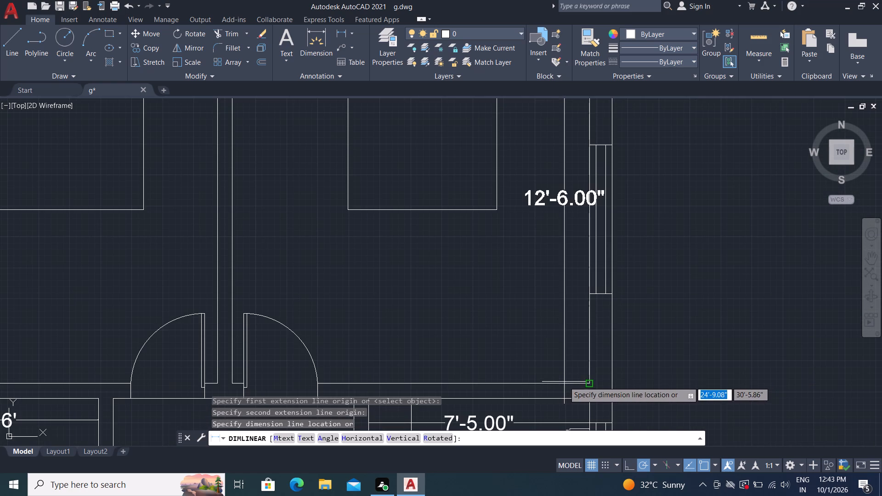
pyautogui.click(544, 343)
# Dimension the upper-left bedroom's inner width between its top corners, placing the dimension inside just below the top wall.
pyautogui.scroll(-2, 527, 301)
pyautogui.moveTo(447, 244); pyautogui.dragTo(588, 310, button='middle')
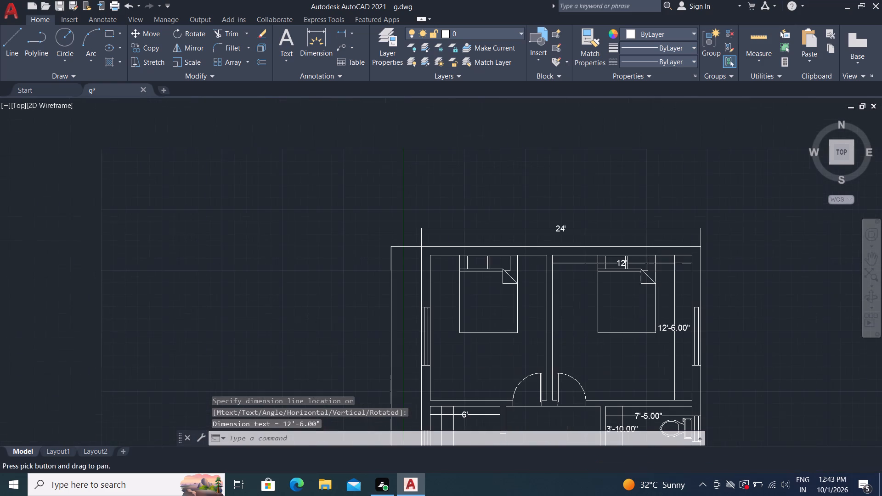
pyautogui.click(342, 30)
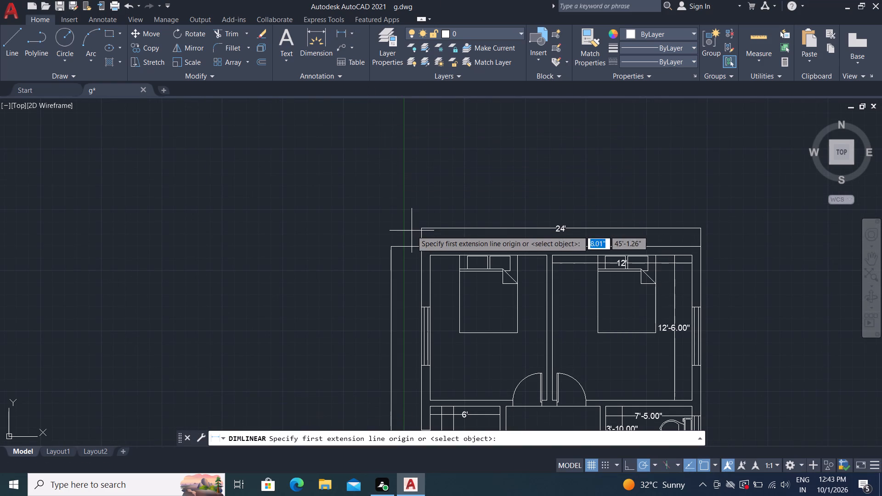
pyautogui.click(429, 256)
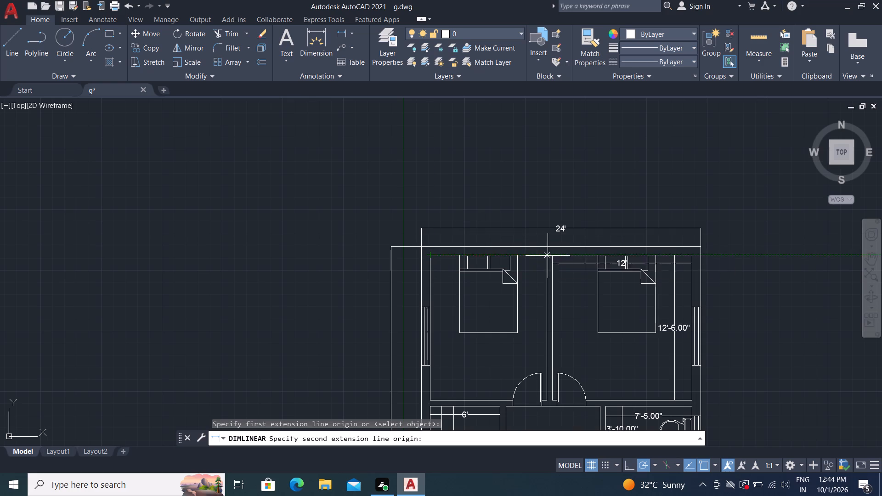
pyautogui.click(547, 255)
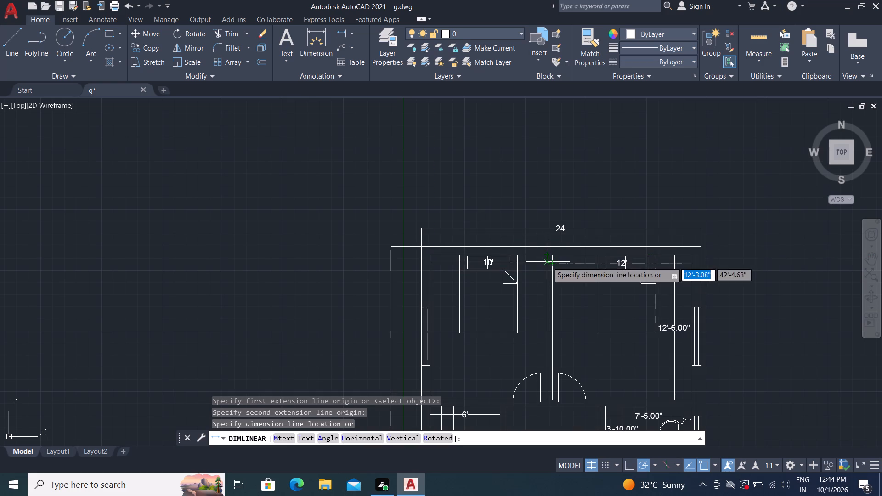
pyautogui.click(548, 262)
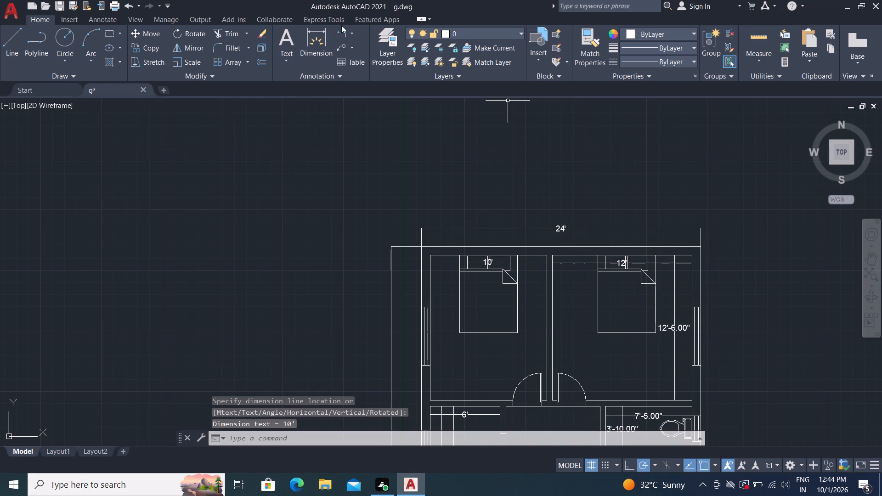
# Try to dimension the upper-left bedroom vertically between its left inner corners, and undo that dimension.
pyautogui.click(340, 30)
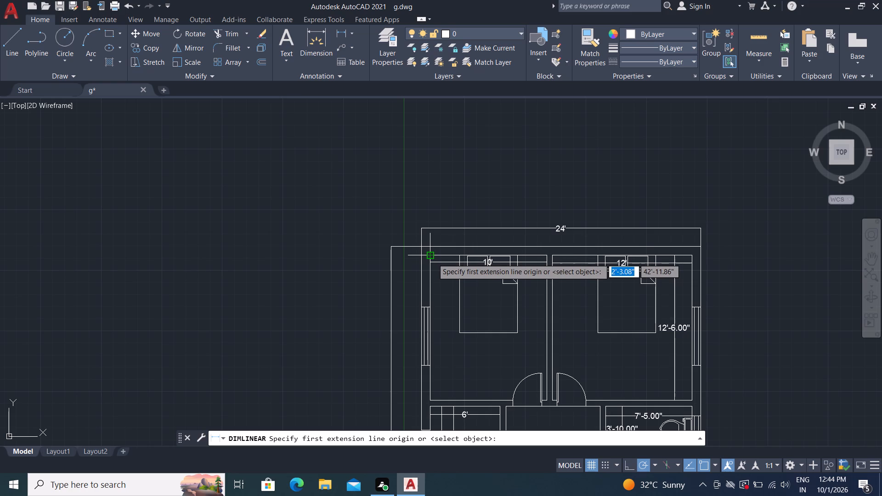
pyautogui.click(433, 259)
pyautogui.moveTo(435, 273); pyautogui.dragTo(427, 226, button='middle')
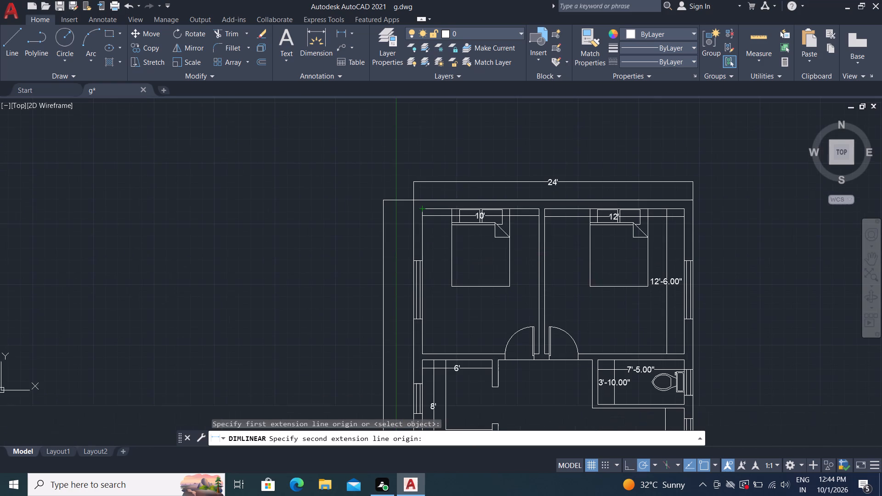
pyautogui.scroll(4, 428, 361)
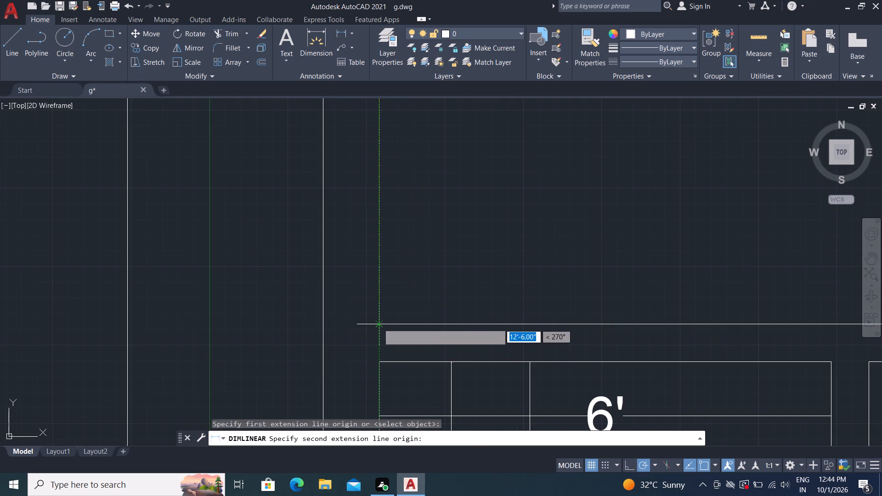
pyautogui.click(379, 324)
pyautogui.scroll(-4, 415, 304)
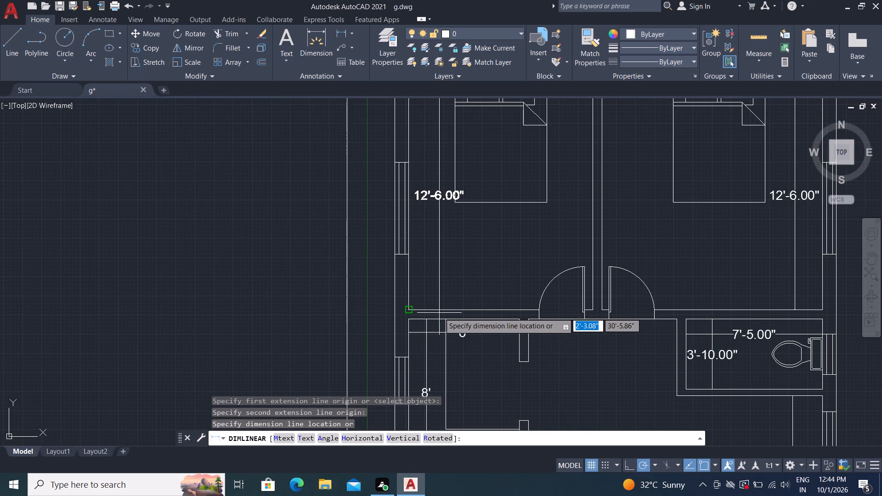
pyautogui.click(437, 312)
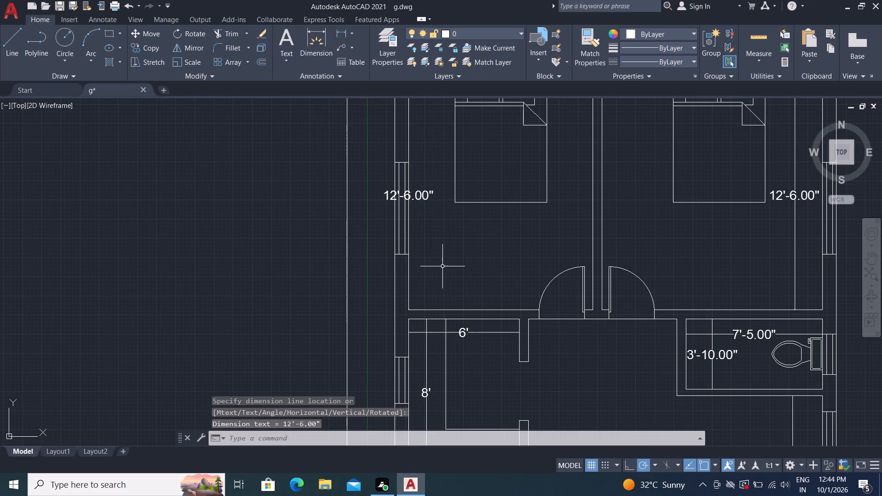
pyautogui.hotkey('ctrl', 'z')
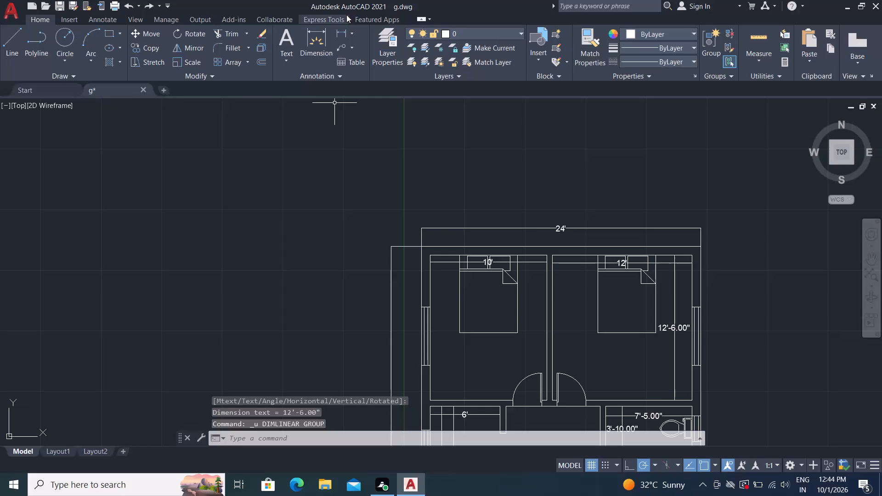
# Dimension the upper-left bedroom vertically from its top inner wall line to its bottom one, placing the dimension between the left wall and the bed.
pyautogui.click(339, 28)
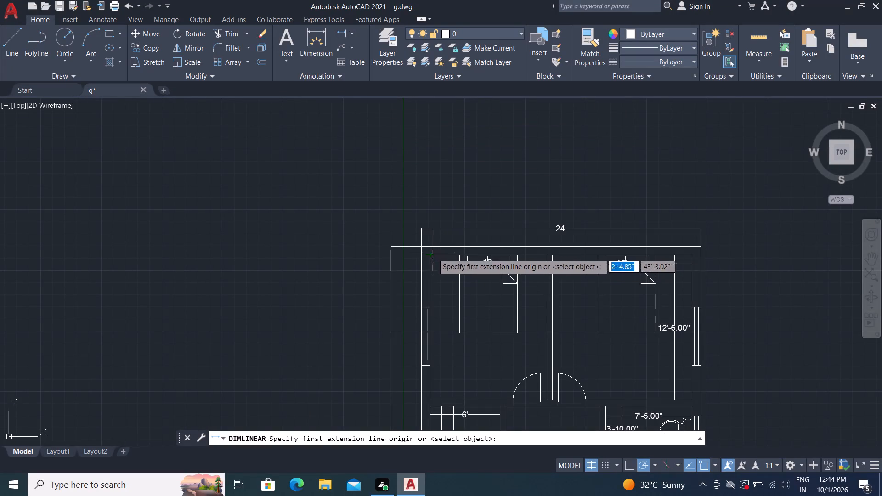
pyautogui.click(449, 255)
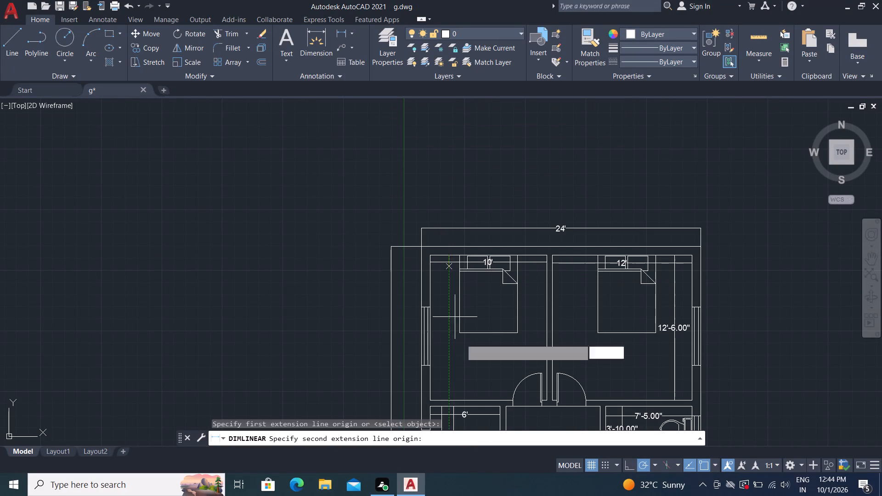
pyautogui.scroll(4, 440, 408)
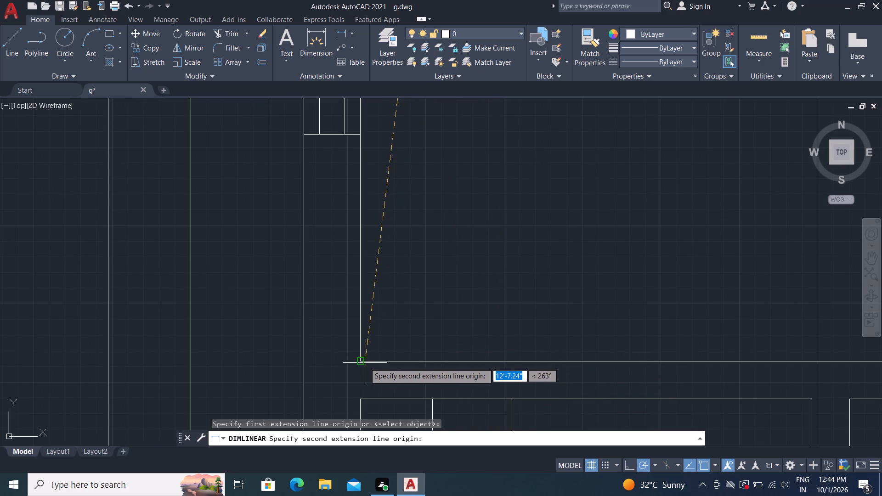
pyautogui.scroll(-1, 493, 374)
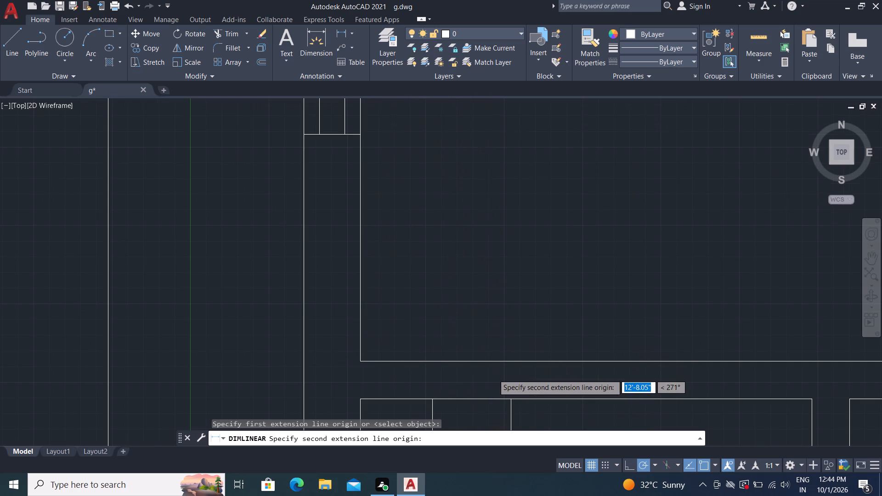
pyautogui.scroll(-1, 493, 374)
pyautogui.click(488, 371)
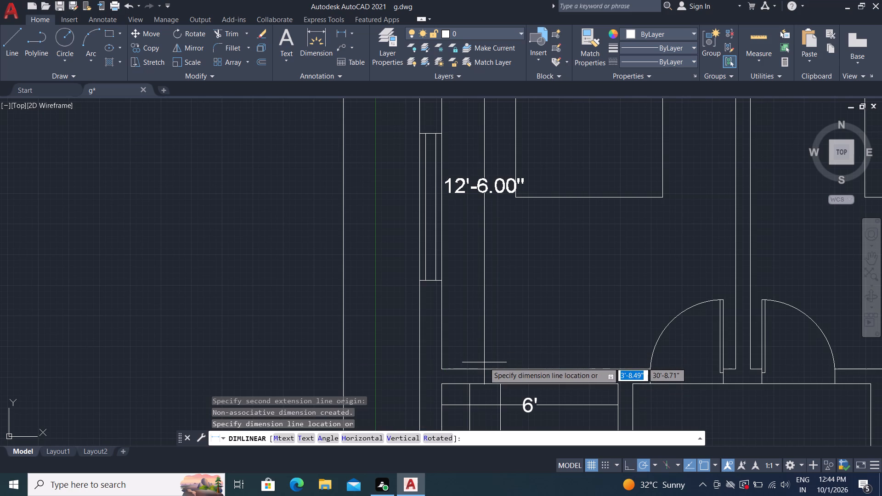
pyautogui.click(484, 362)
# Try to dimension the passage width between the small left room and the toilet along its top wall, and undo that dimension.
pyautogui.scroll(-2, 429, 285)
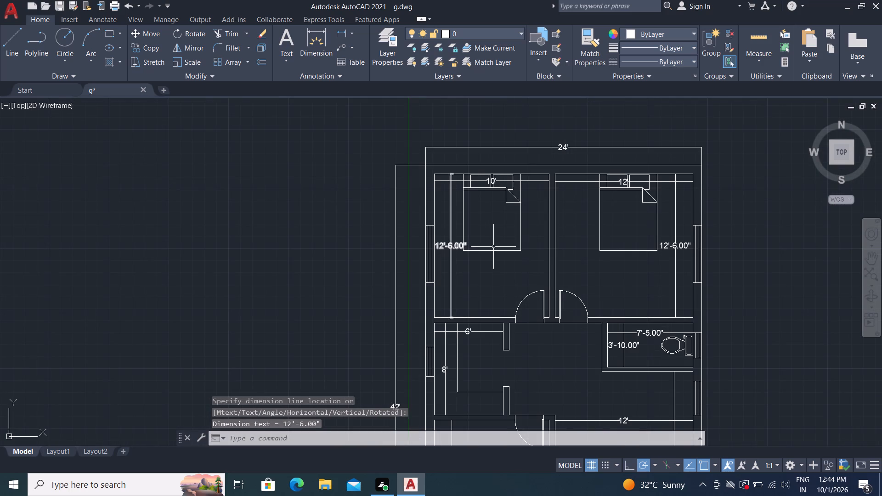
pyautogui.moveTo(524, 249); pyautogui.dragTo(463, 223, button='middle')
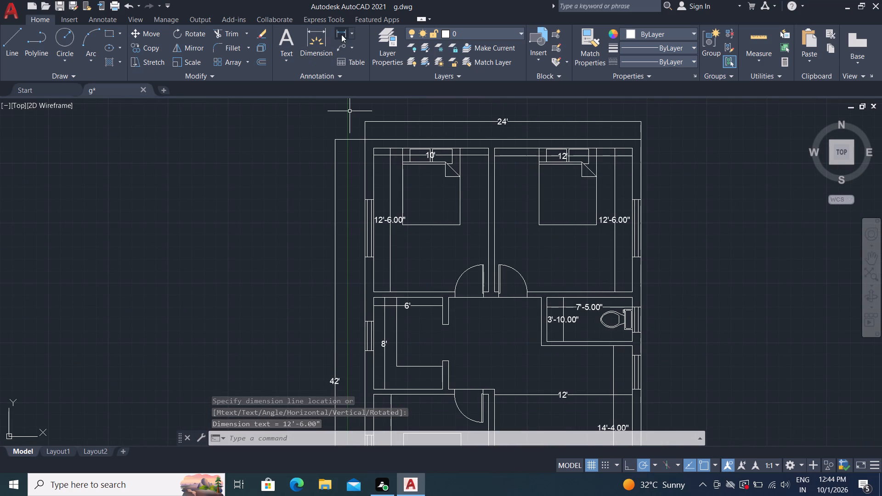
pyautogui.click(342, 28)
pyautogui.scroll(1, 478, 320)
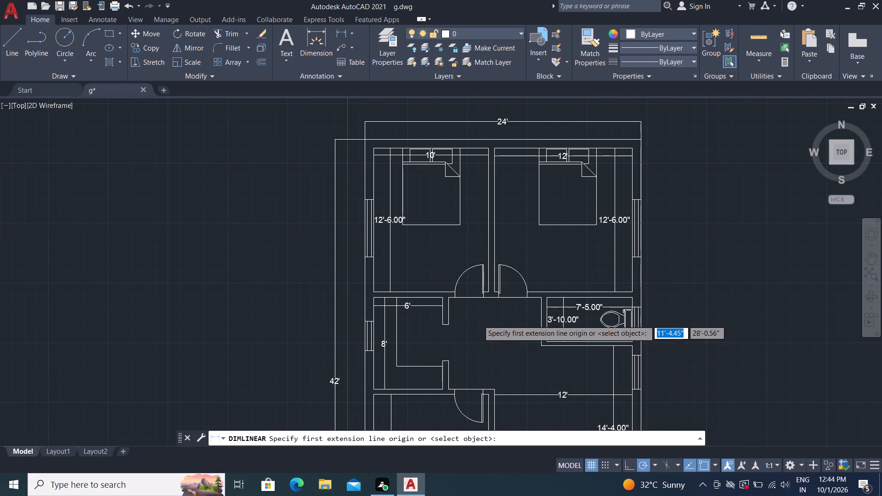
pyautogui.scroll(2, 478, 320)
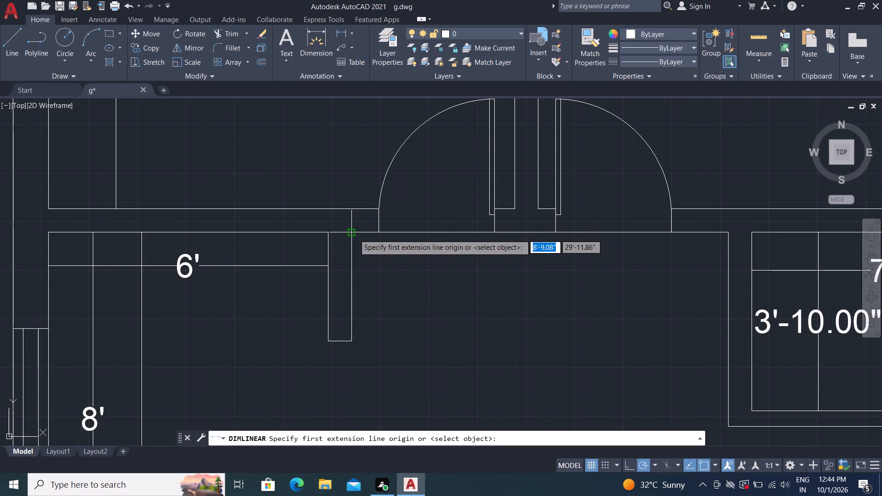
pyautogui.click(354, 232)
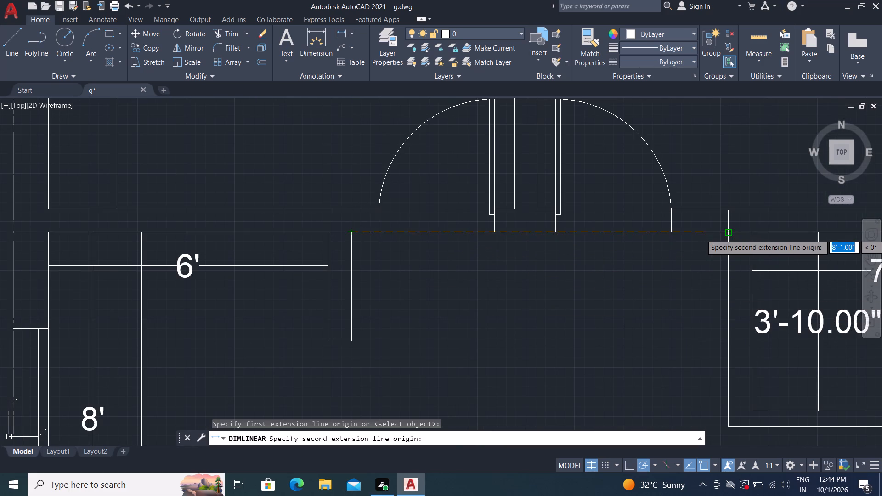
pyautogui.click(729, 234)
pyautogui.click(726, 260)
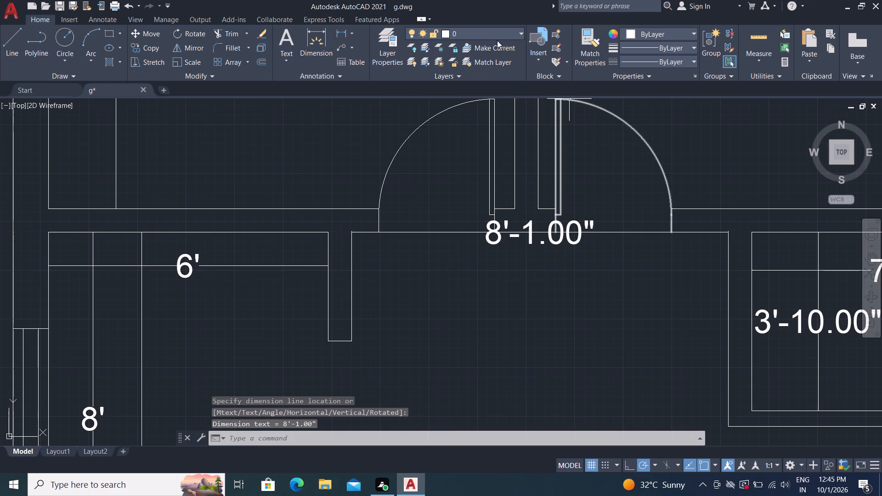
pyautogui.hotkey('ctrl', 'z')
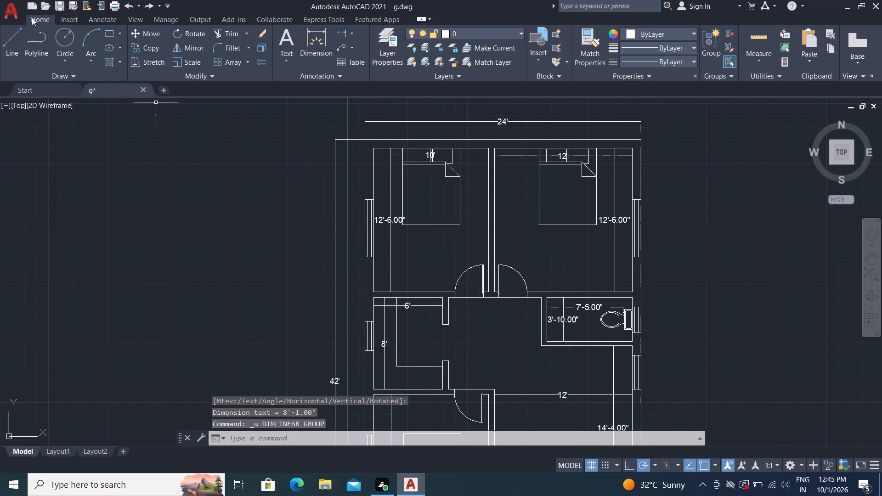
# Dimension the passage width from the small left room's wall to the toilet wall, placing the dimension about 2.6 inches below the top wall.
pyautogui.click(343, 28)
pyautogui.click(450, 298)
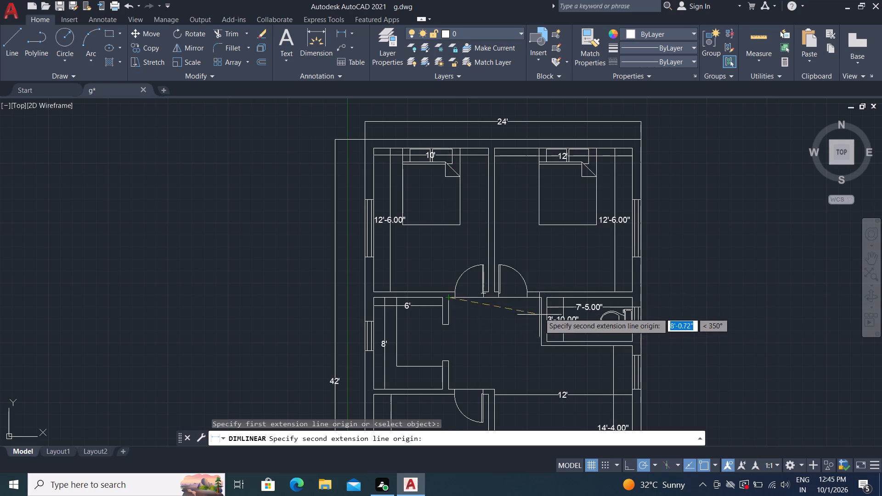
pyautogui.scroll(4, 532, 296)
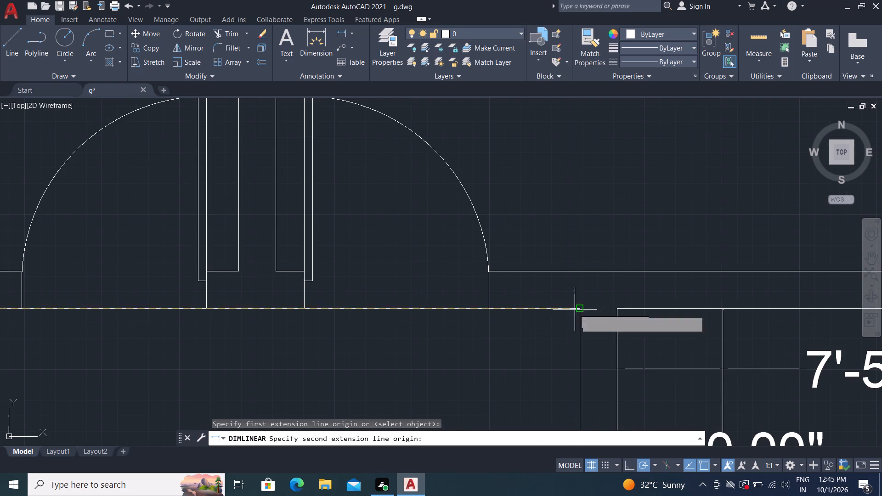
pyautogui.click(582, 310)
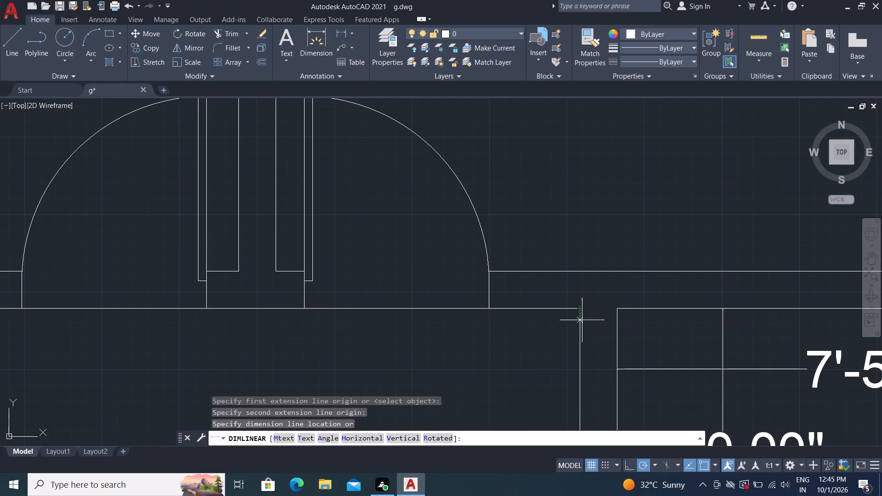
pyautogui.scroll(-3, 570, 347)
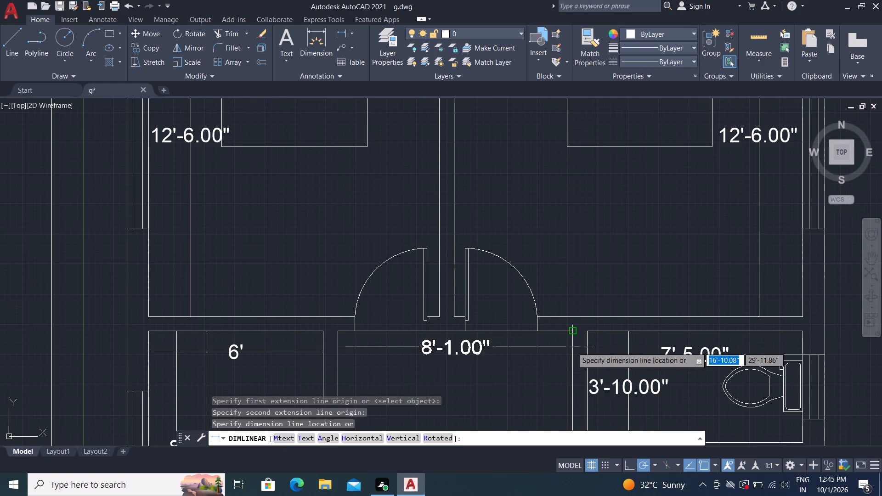
pyautogui.scroll(2, 572, 347)
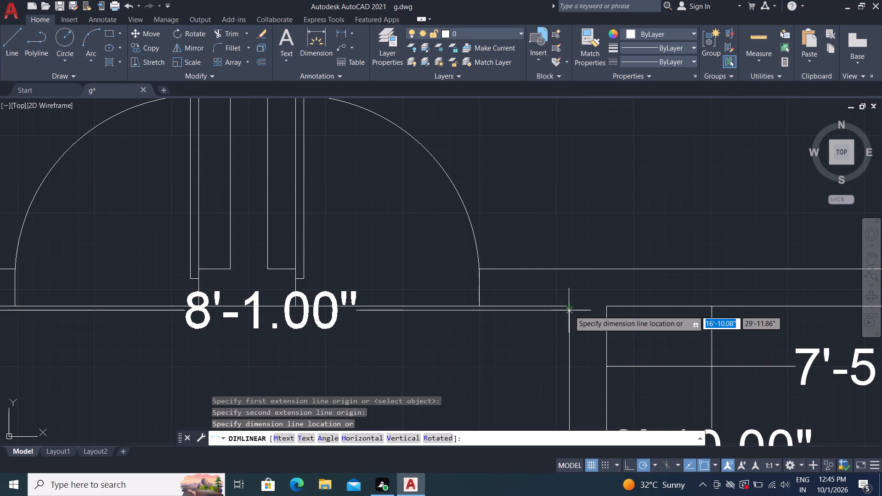
pyautogui.scroll(3, 570, 310)
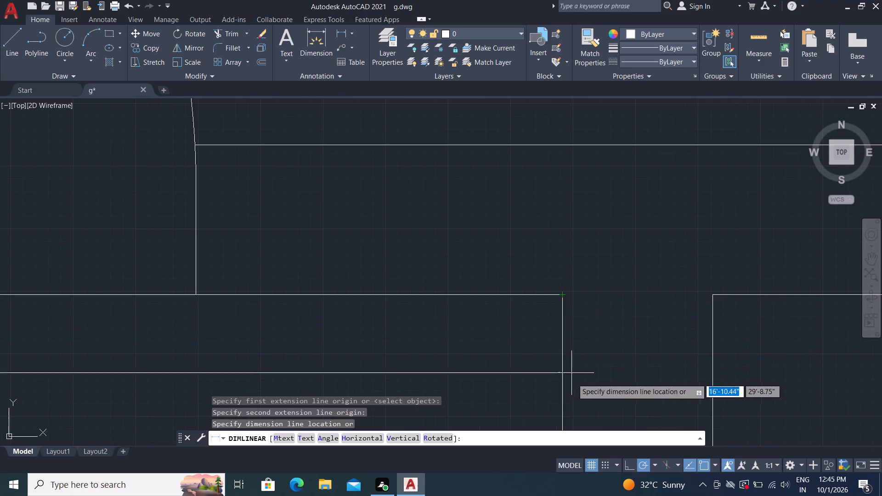
pyautogui.click(566, 360)
pyautogui.scroll(-3, 396, 315)
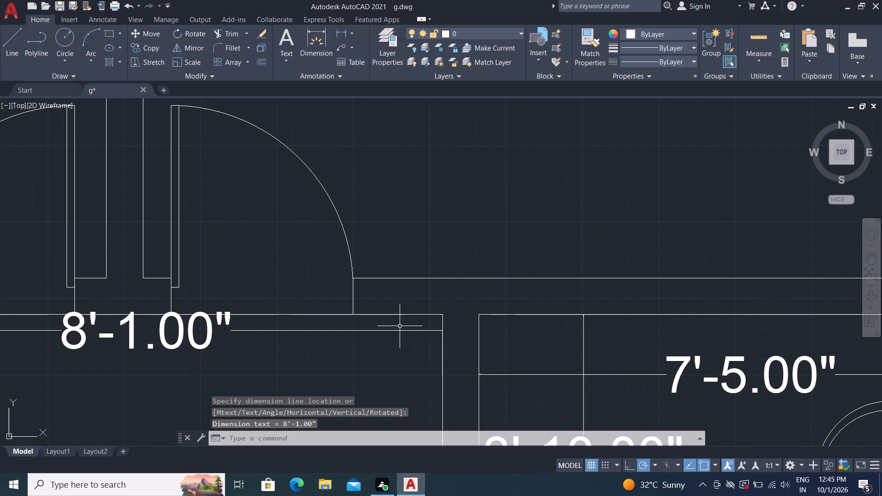
# Dimension the passage vertically from its upper-left corner to its lower-left corner, placing the dimension about 9 inches inside the left wall.
pyautogui.scroll(-1, 236, 336)
pyautogui.moveTo(253, 350); pyautogui.dragTo(372, 158, button='middle')
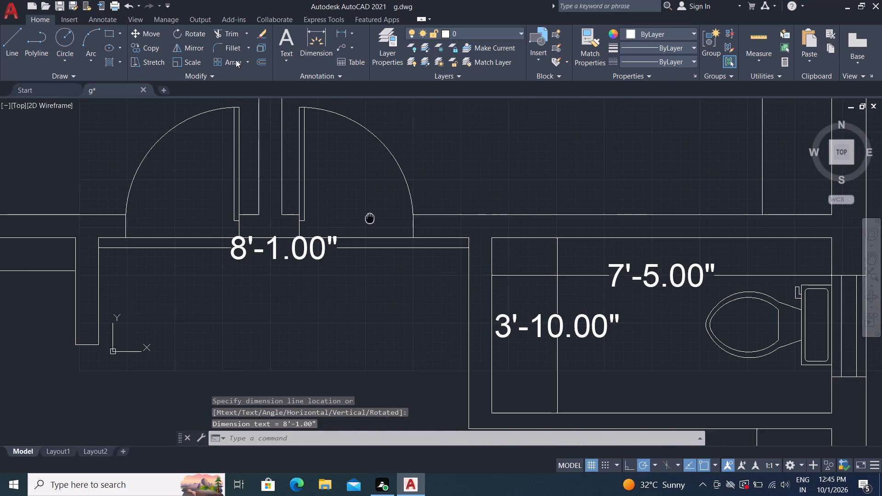
pyautogui.click(340, 30)
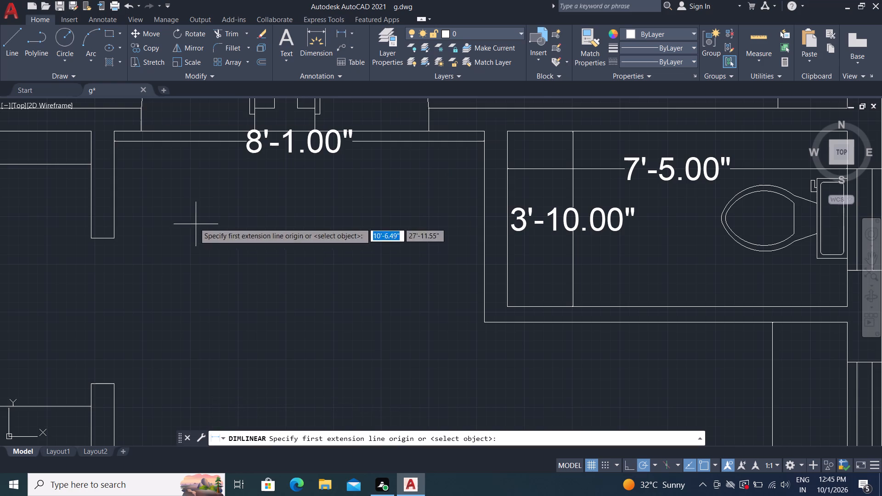
pyautogui.click(117, 131)
pyautogui.moveTo(204, 242); pyautogui.dragTo(187, 182, button='middle')
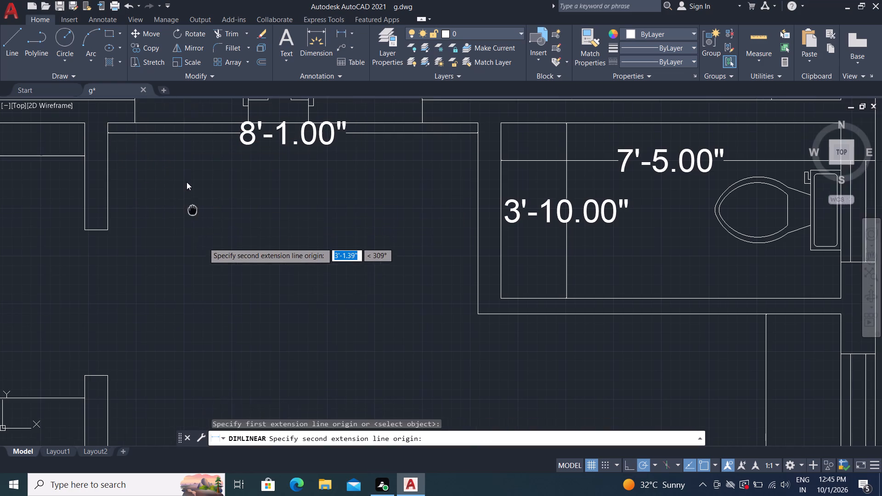
pyautogui.moveTo(187, 182); pyautogui.dragTo(177, 95, button='middle')
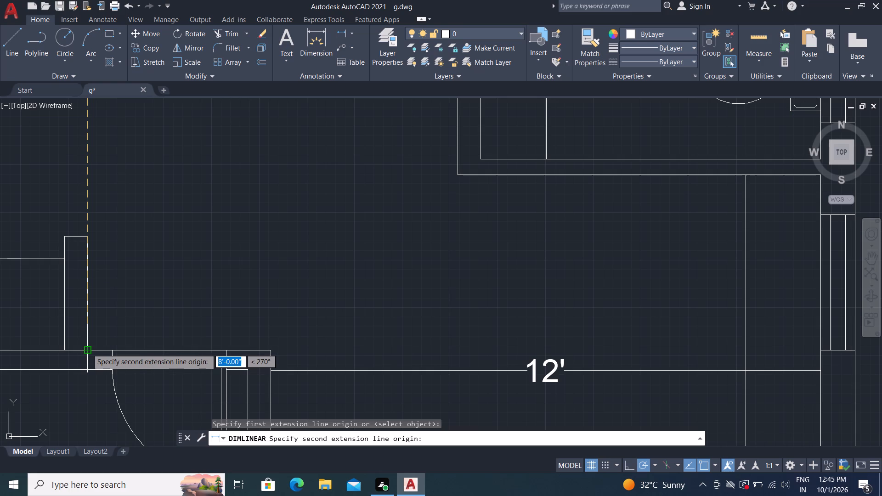
pyautogui.click(87, 349)
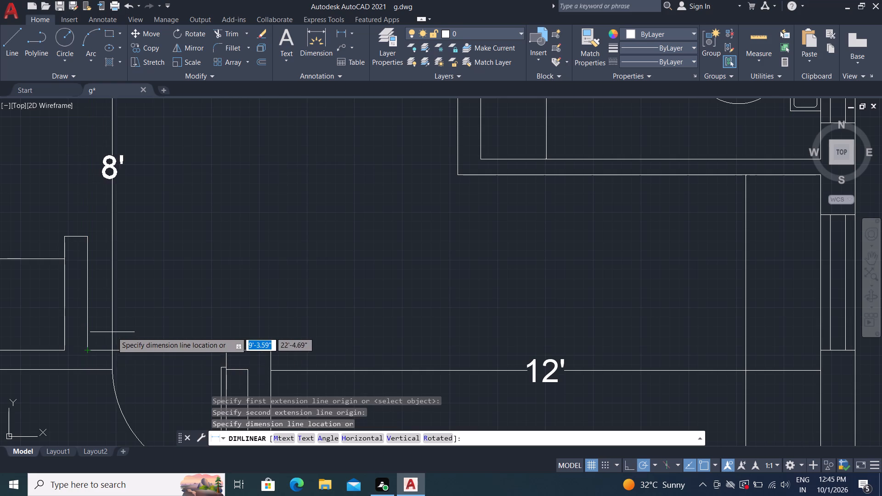
pyautogui.scroll(-1, 112, 332)
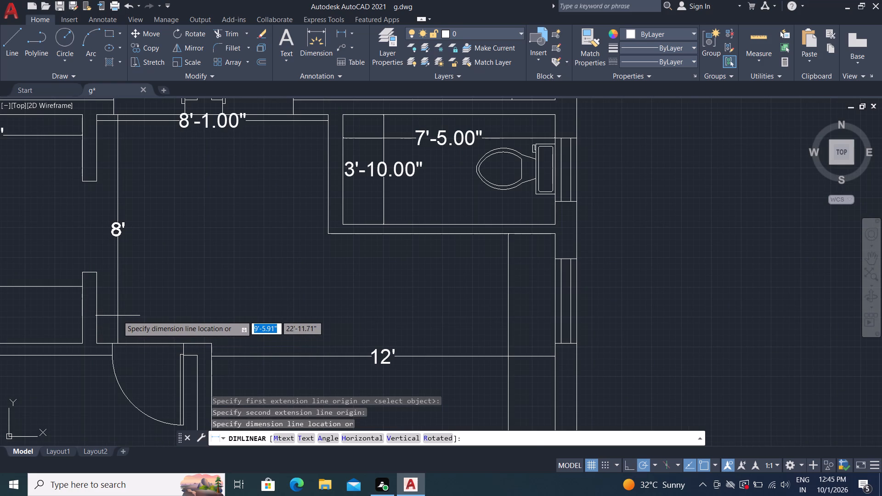
pyautogui.click(118, 316)
pyautogui.scroll(-2, 115, 245)
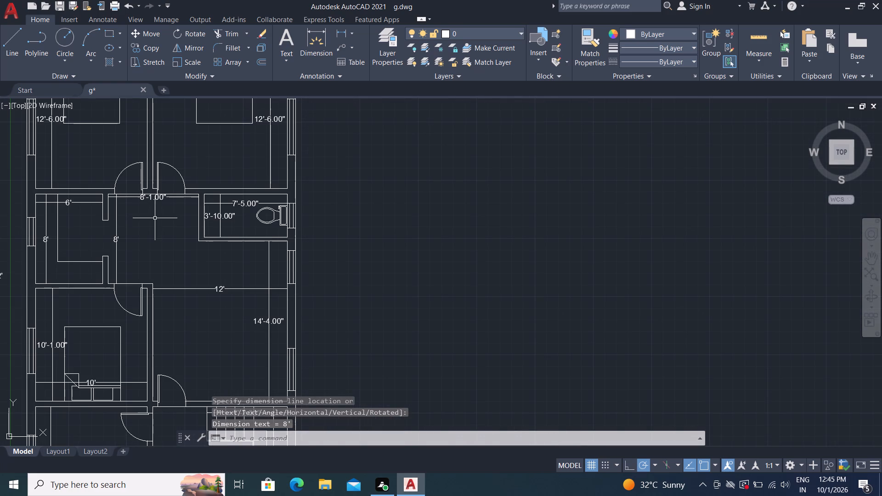
# Start a multiline text with its text area in the empty space to the right of the upper bedrooms.
pyautogui.moveTo(155, 218); pyautogui.dragTo(241, 387, button='middle')
pyautogui.scroll(-1, 215, 274)
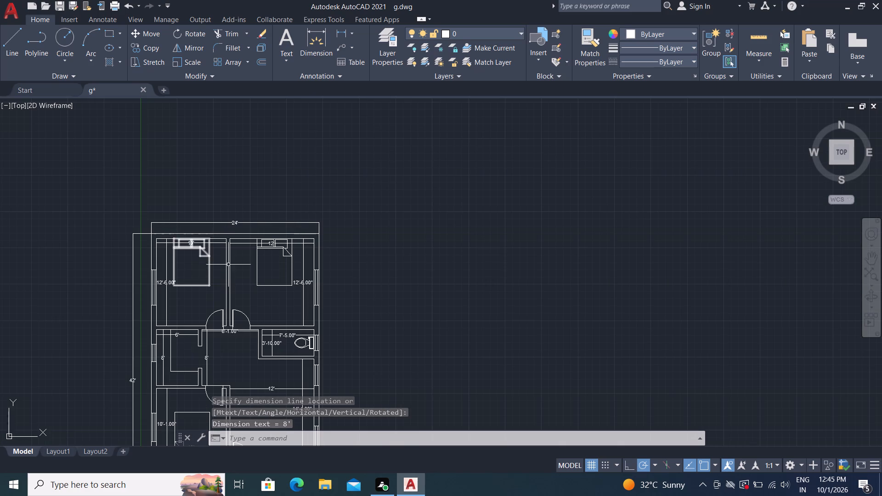
pyautogui.press('t')
pyautogui.press('space')
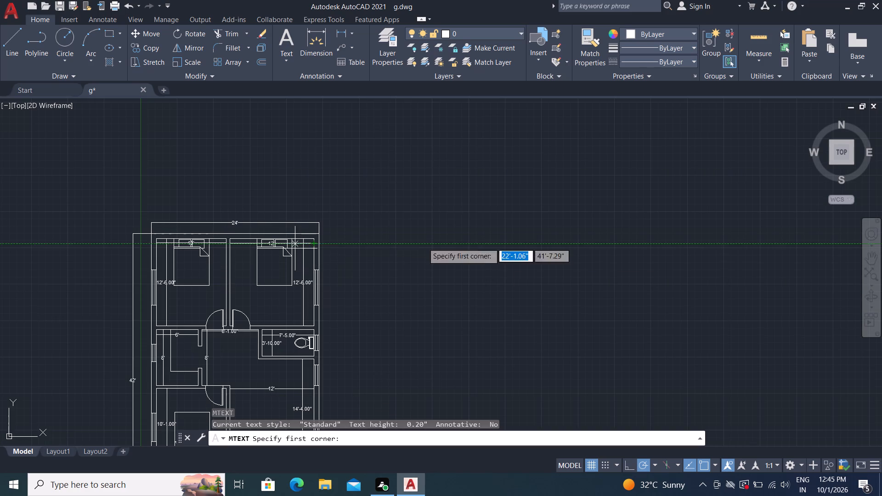
pyautogui.click(452, 224)
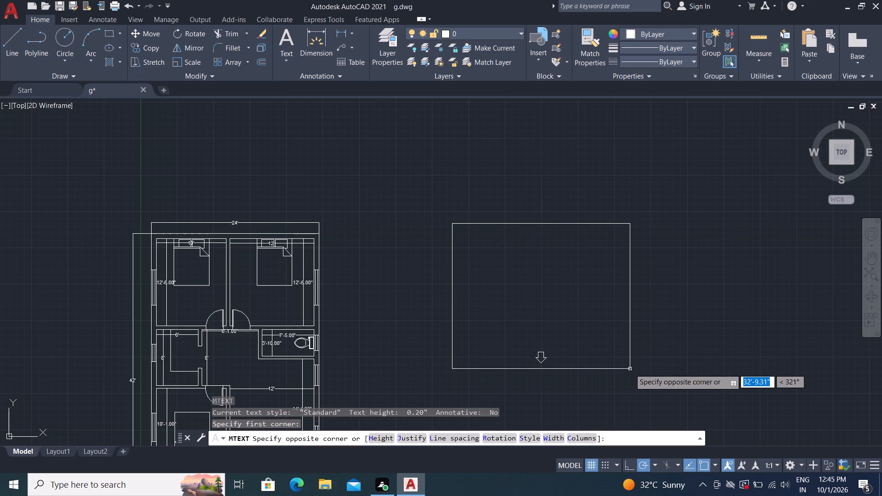
pyautogui.click(629, 370)
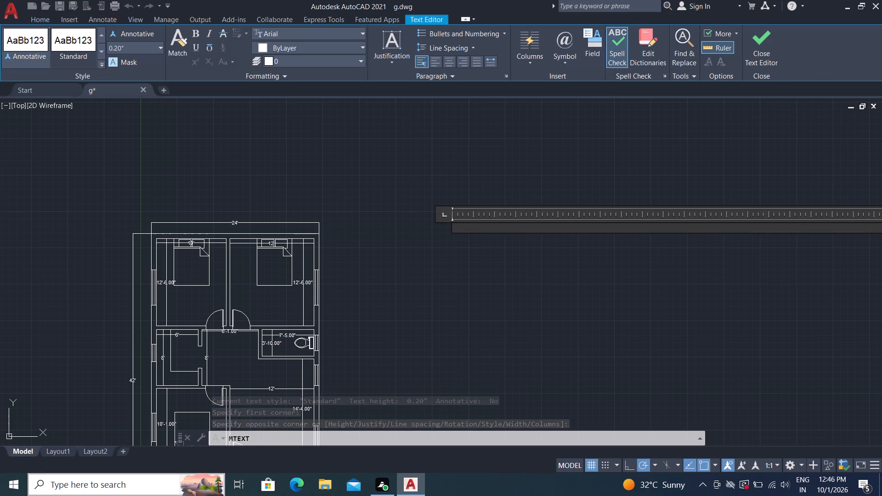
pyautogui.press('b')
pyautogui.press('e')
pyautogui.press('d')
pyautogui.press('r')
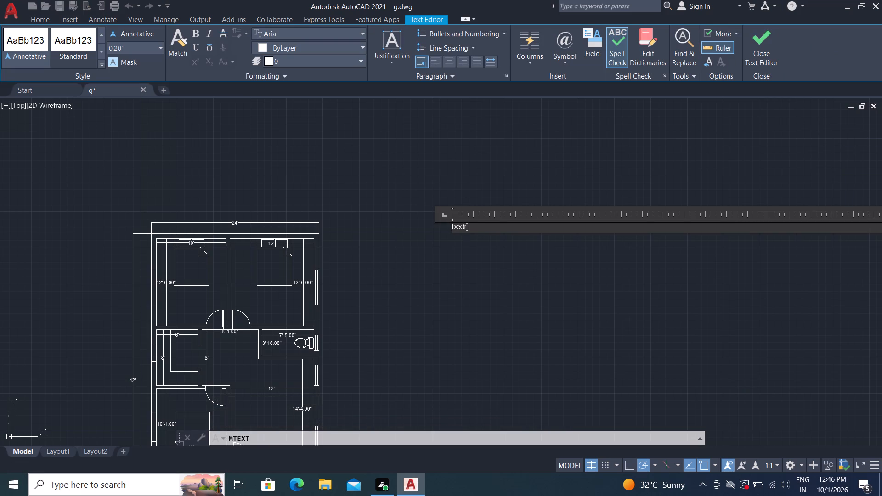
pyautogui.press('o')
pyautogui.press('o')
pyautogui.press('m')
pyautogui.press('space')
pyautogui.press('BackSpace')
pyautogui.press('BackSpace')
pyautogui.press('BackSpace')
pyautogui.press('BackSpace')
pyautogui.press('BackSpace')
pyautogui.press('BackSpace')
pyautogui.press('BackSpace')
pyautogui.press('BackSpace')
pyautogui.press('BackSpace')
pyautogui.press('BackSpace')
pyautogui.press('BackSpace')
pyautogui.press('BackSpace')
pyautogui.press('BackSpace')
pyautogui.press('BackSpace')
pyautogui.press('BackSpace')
# Enter the label "BEDROOM -1" in capitals in the multiline text and finish editing it.
pyautogui.press('b')
pyautogui.press('r')
pyautogui.press('BackSpace')
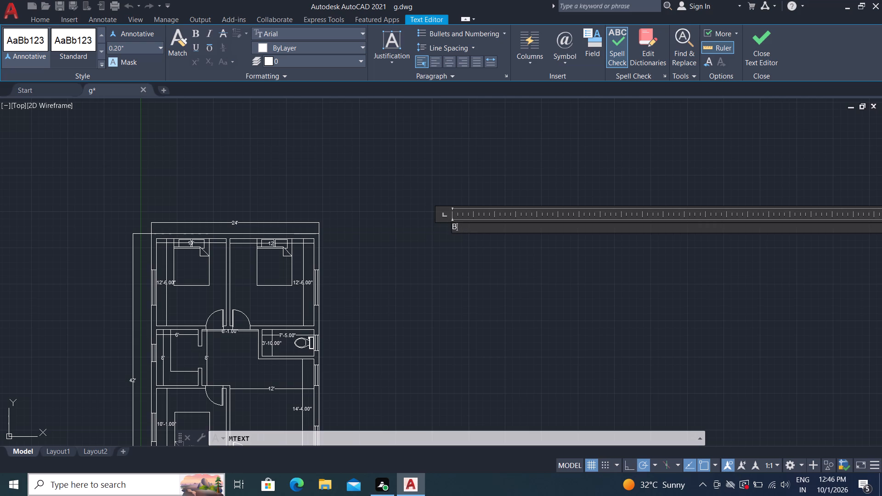
pyautogui.write('EDR')
pyautogui.press('o')
pyautogui.press('o')
pyautogui.press('m')
pyautogui.press('space')
pyautogui.press('-')
pyautogui.press('1')
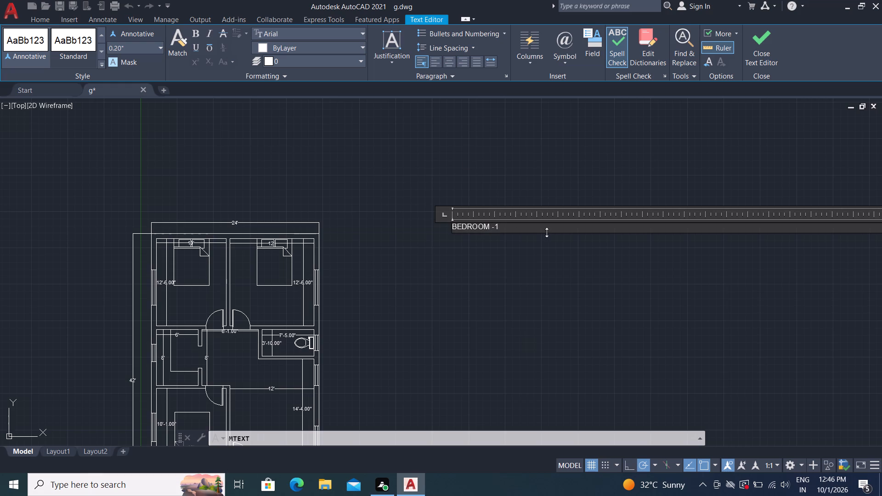
pyautogui.tripleClick(502, 224)
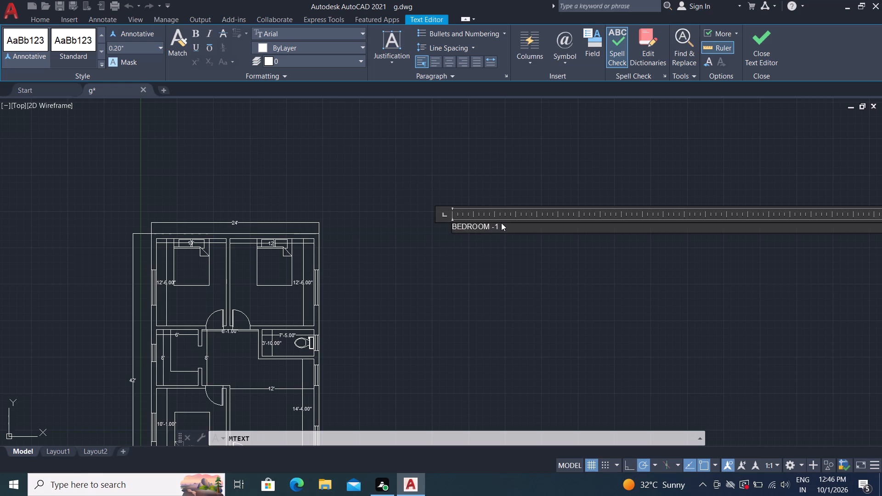
pyautogui.click(501, 223)
pyautogui.tripleClick(501, 223)
pyautogui.click(498, 222)
pyautogui.moveTo(508, 237); pyautogui.dragTo(494, 220)
pyautogui.moveTo(485, 208); pyautogui.dragTo(488, 216)
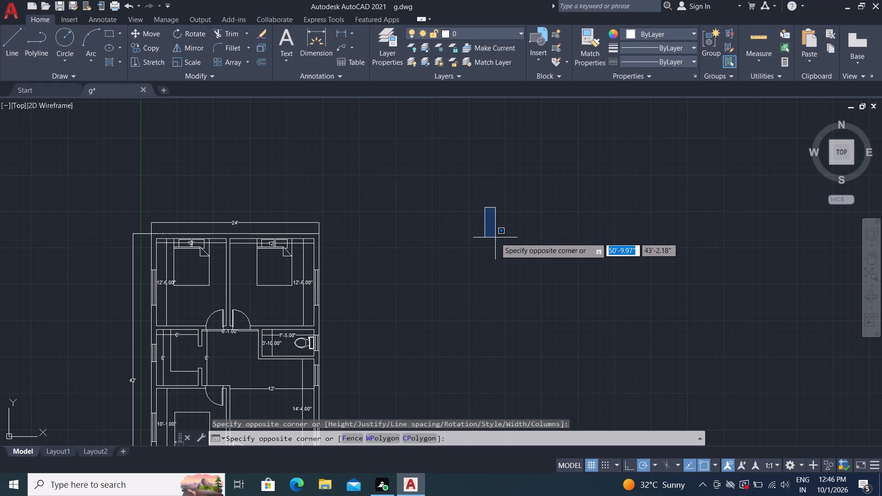
pyautogui.press('Escape')
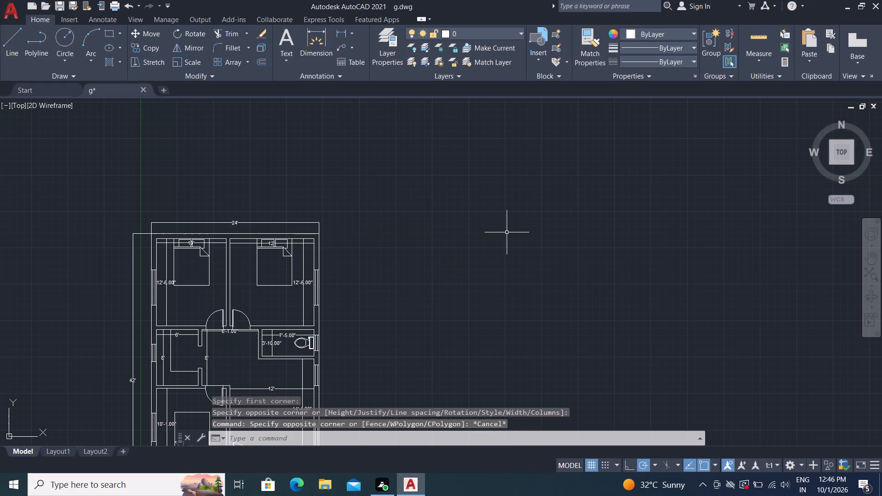
# Create a second multiline text in the empty space beside the upper bedrooms, containing the letter G.
pyautogui.press('t')
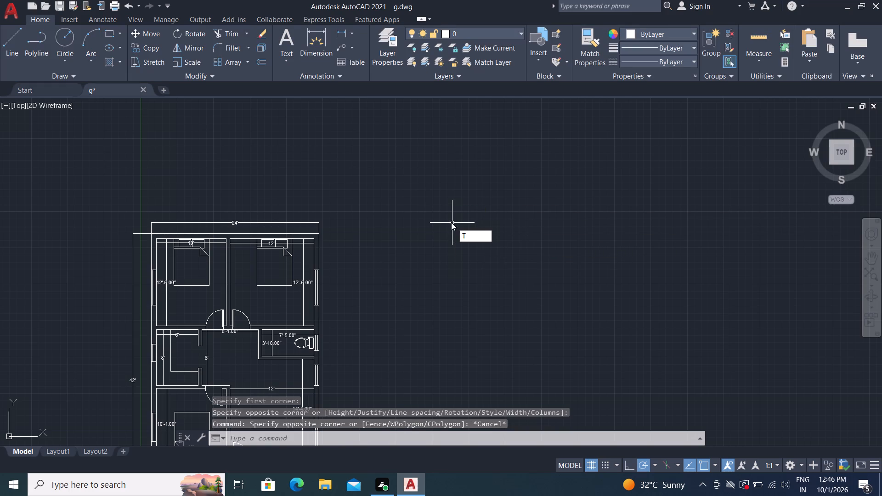
pyautogui.press('space')
pyautogui.click(452, 230)
pyautogui.click(560, 350)
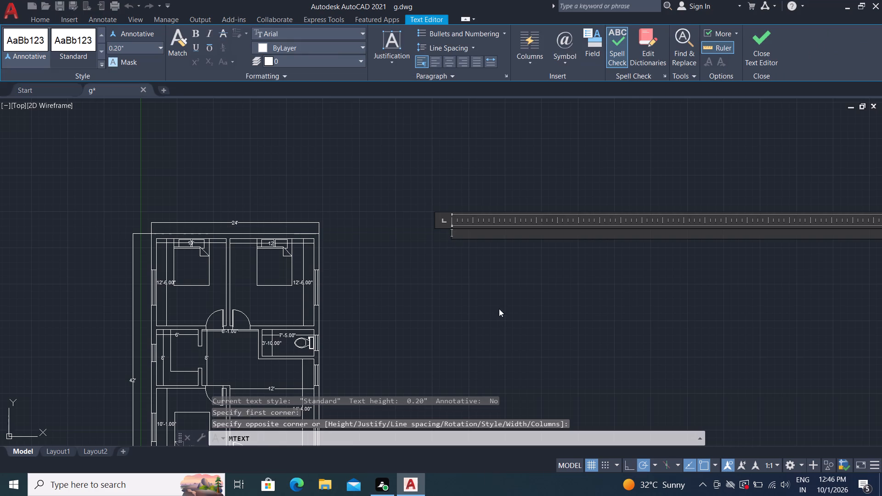
pyautogui.scroll(3, 492, 300)
pyautogui.scroll(1, 455, 211)
pyautogui.moveTo(461, 214); pyautogui.dragTo(536, 417, button='middle')
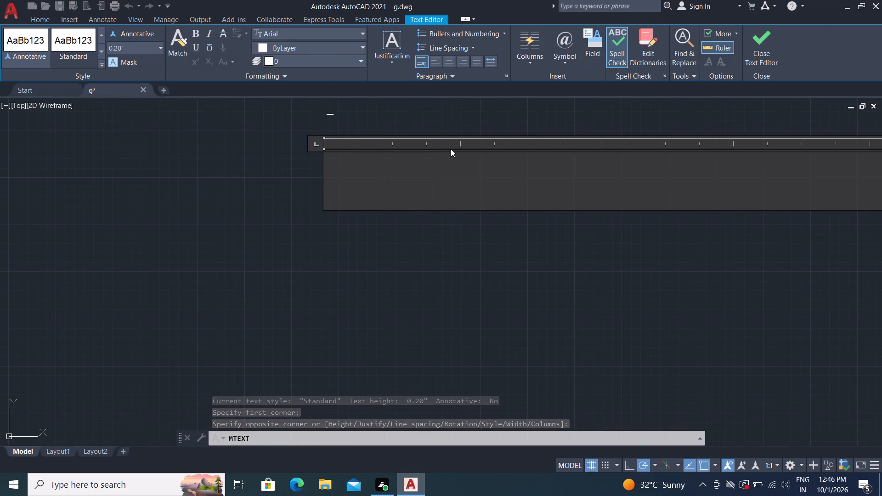
pyautogui.press('g')
# Set the text height of the letter G to 6" and finish editing that text.
pyautogui.moveTo(359, 167); pyautogui.dragTo(360, 161)
pyautogui.moveTo(359, 157); pyautogui.dragTo(362, 163)
pyautogui.moveTo(359, 163); pyautogui.dragTo(360, 168)
pyautogui.click(357, 166)
pyautogui.moveTo(354, 166); pyautogui.dragTo(353, 171)
pyautogui.click(351, 169)
pyautogui.tripleClick(349, 171)
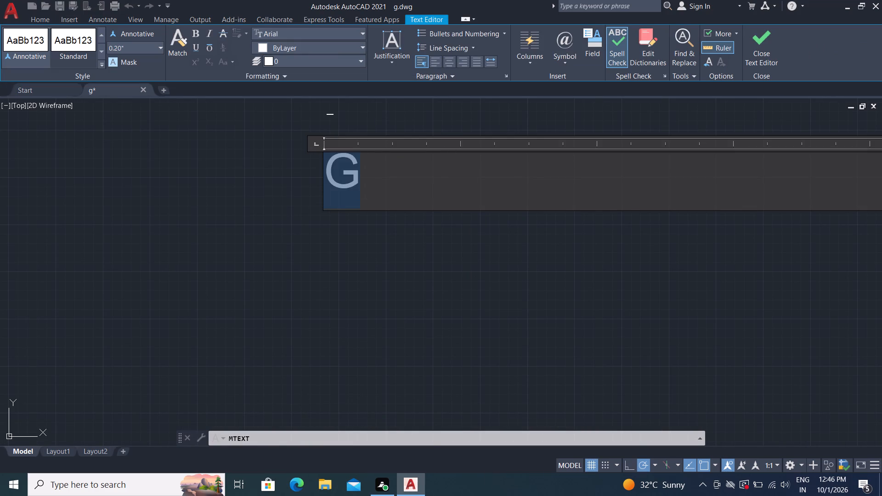
pyautogui.click(134, 47)
pyautogui.press('BackSpace')
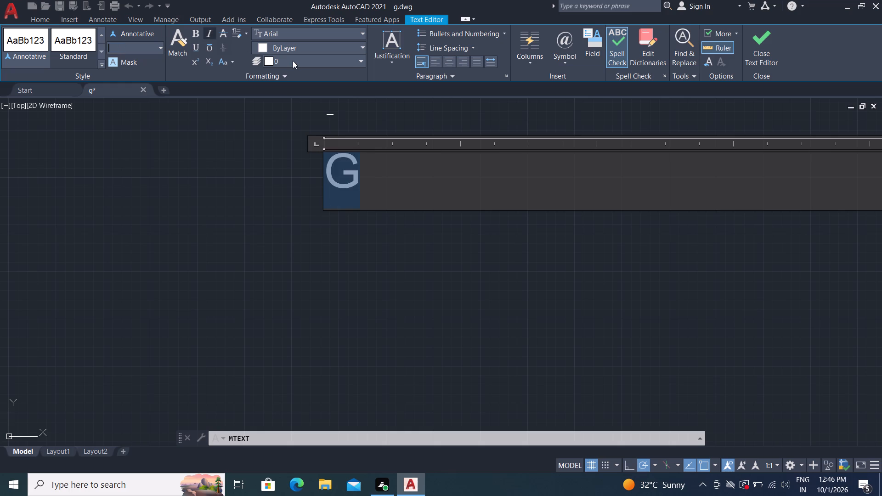
pyautogui.press('6')
pyautogui.hotkey('shift', '"')
pyautogui.press('Return')
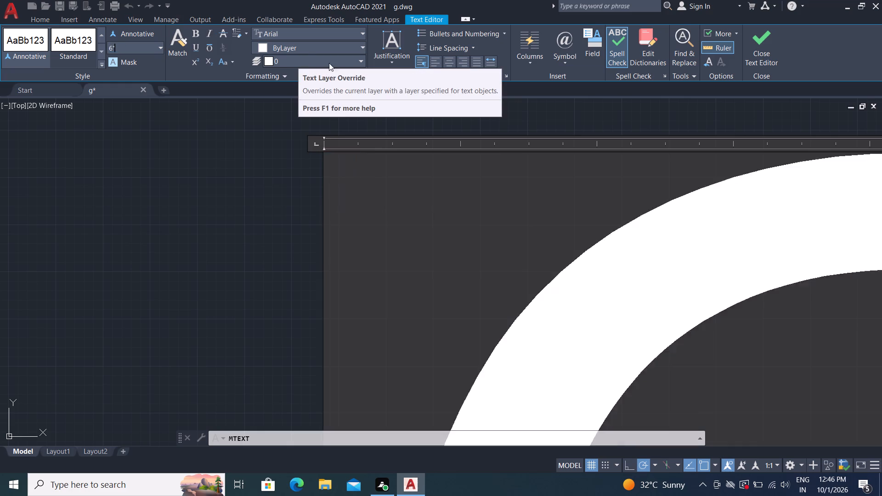
pyautogui.click(252, 170)
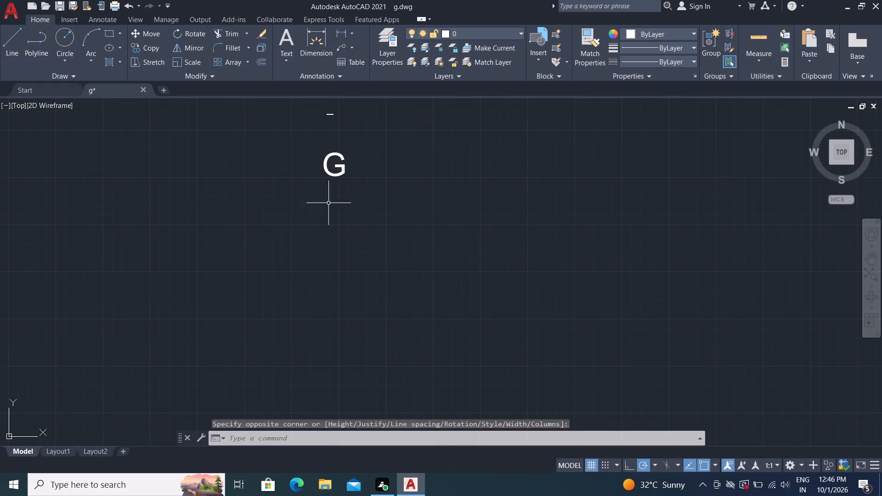
# Replace the letter G in the multiline text with the label "BEDROOM -1" and finish editing.
pyautogui.doubleClick(341, 169)
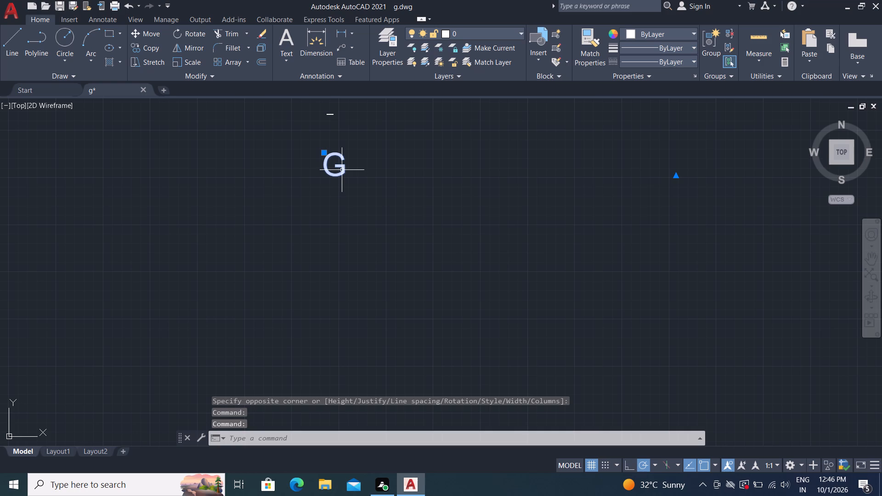
pyautogui.click(342, 169)
pyautogui.click(339, 170)
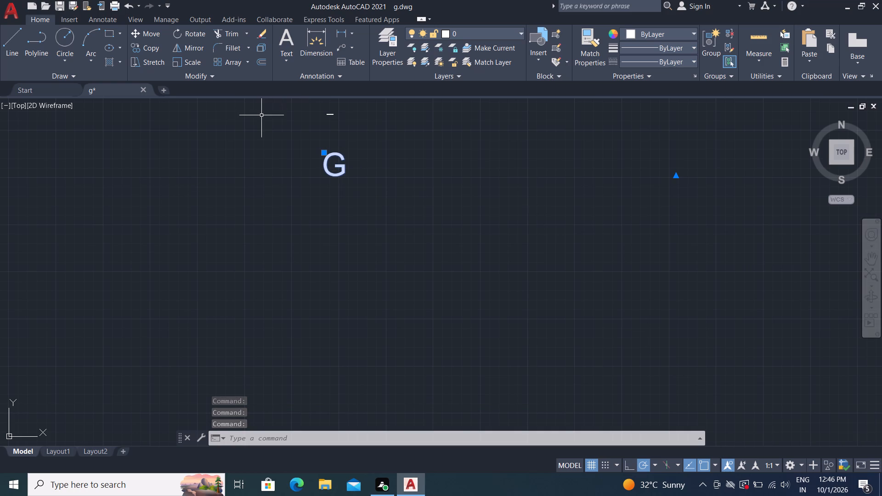
pyautogui.press('Escape')
pyautogui.tripleClick(343, 166)
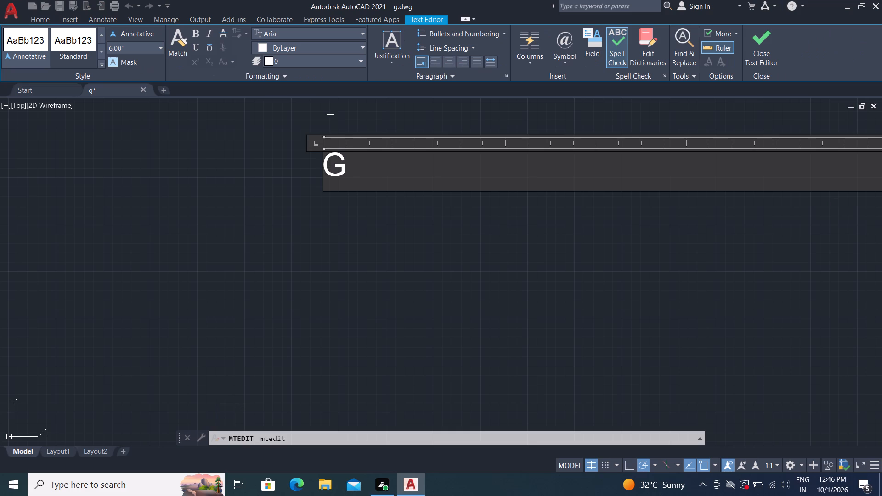
pyautogui.press('BackSpace')
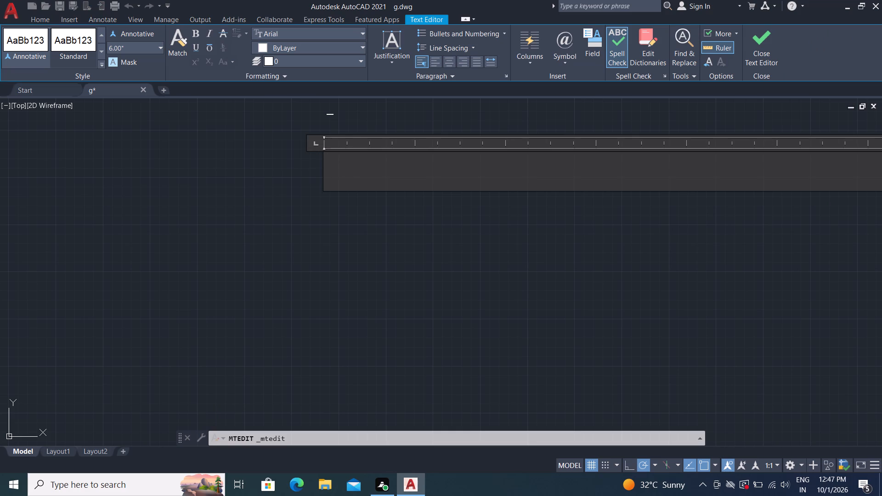
pyautogui.press('b')
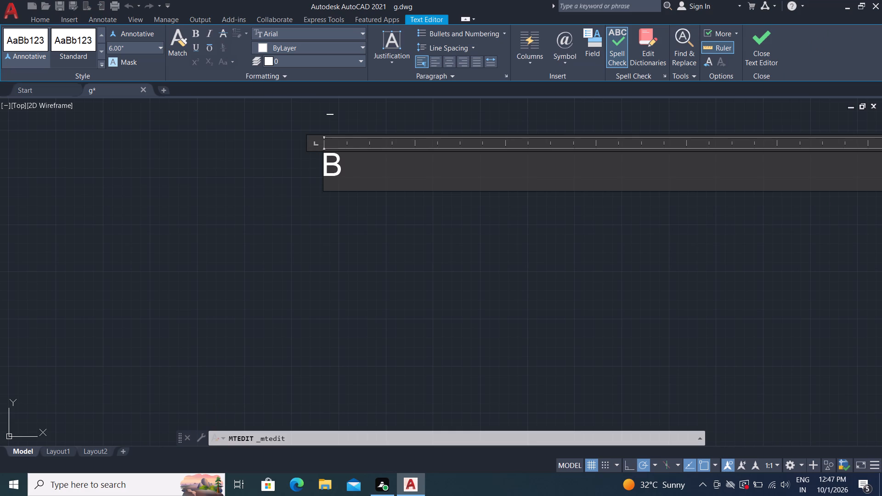
pyautogui.press('e')
pyautogui.press('d')
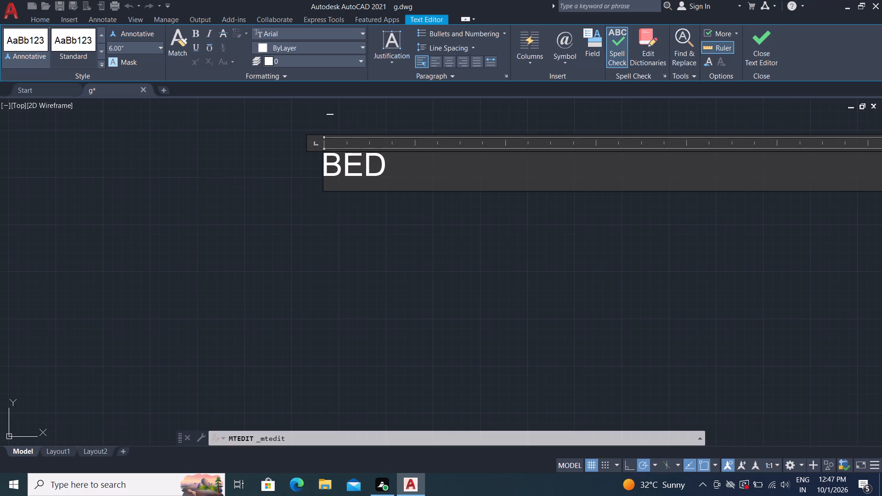
pyautogui.press('r')
pyautogui.press('o')
pyautogui.press('o')
pyautogui.press('m')
pyautogui.press('space')
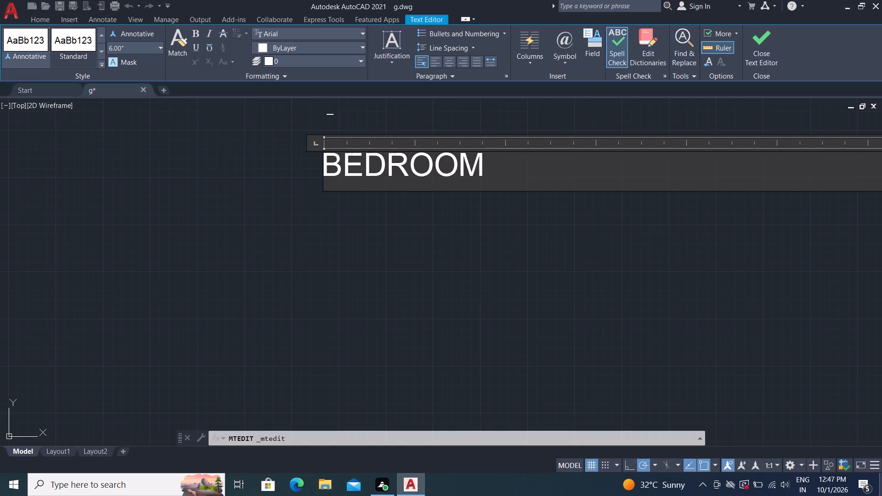
pyautogui.press('-')
pyautogui.press('1')
pyautogui.click(451, 231)
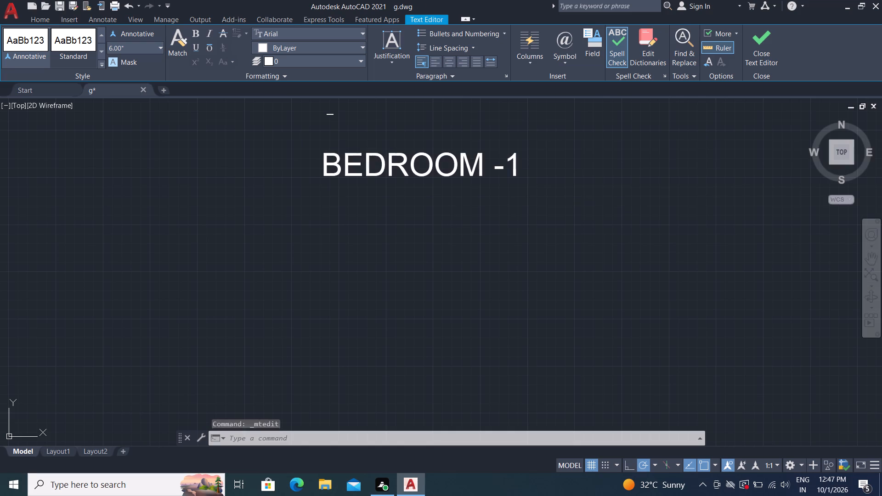
# Copy the BEDROOM -1 label into the upper-left bedroom, just below the bed.
pyautogui.press('c')
pyautogui.press('o')
pyautogui.press('space')
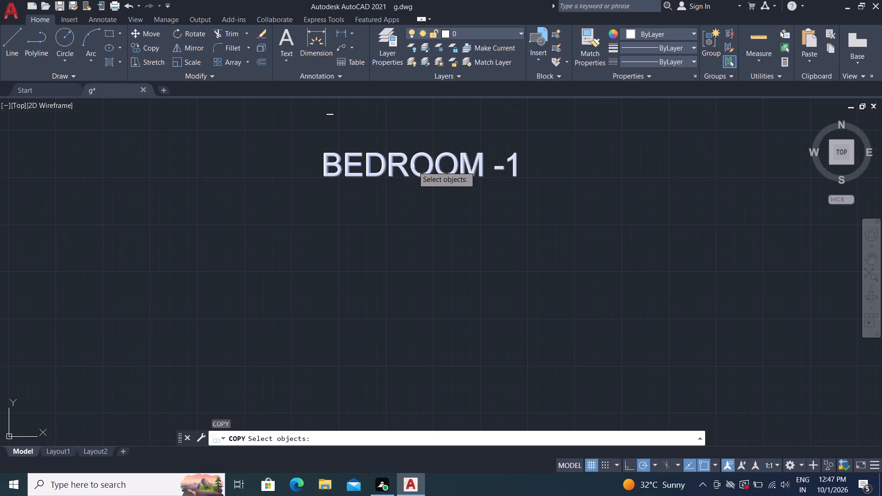
pyautogui.click(415, 167)
pyautogui.rightClick(412, 156)
pyautogui.click(418, 168)
pyautogui.scroll(-5, 367, 260)
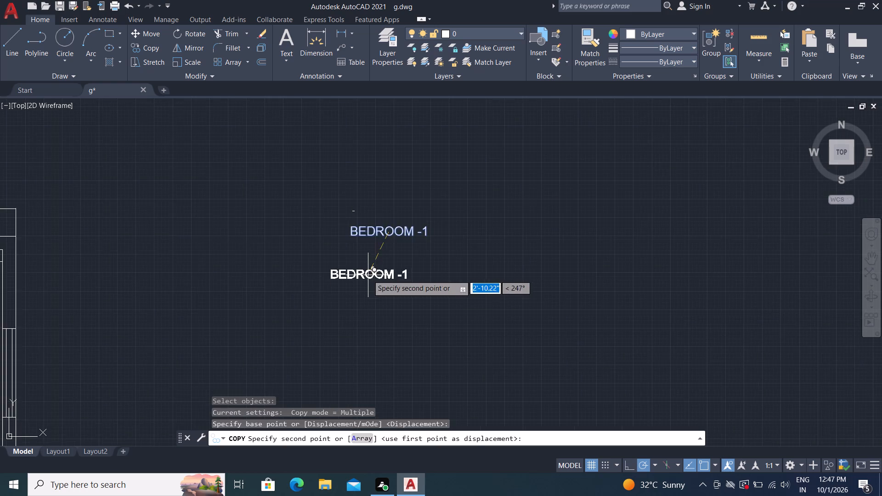
pyautogui.moveTo(363, 276); pyautogui.dragTo(530, 216, button='middle')
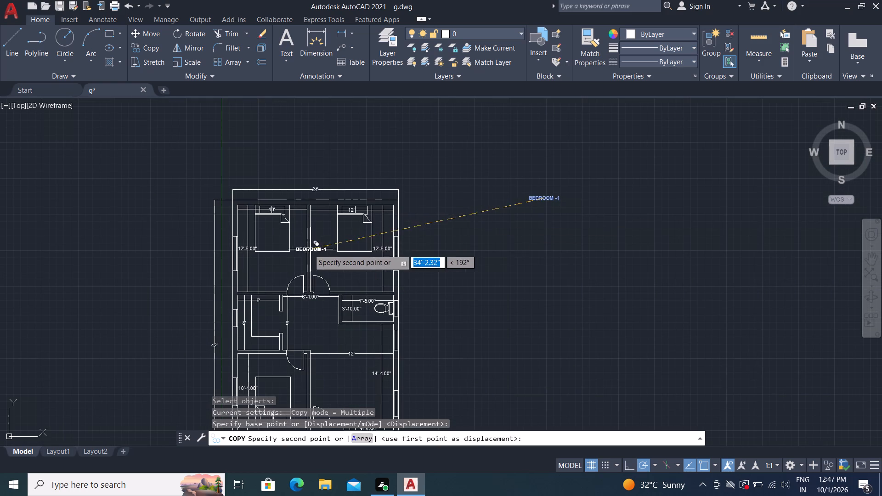
pyautogui.scroll(4, 271, 256)
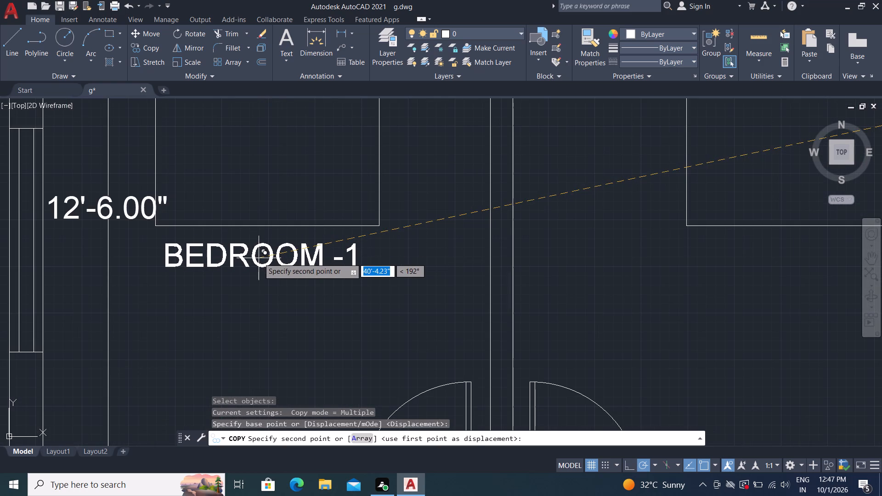
pyautogui.click(266, 258)
pyautogui.press('space')
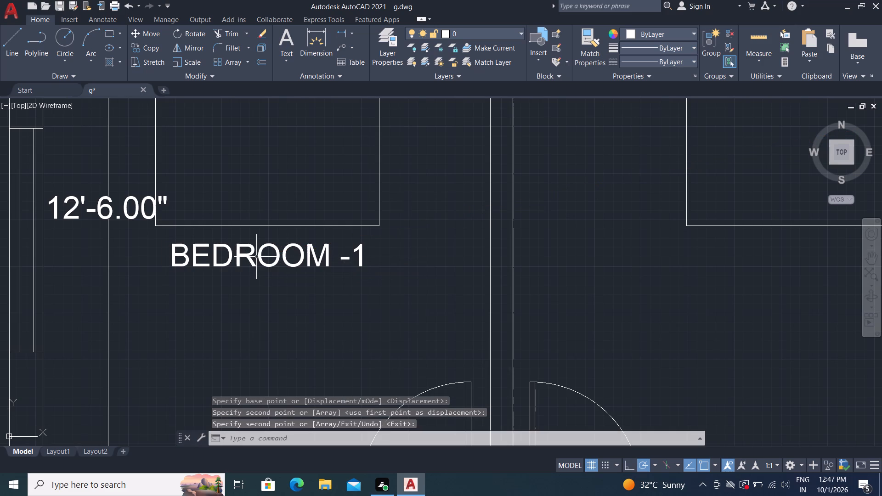
# Copy the upper-left bedroom's label about 11'-6" horizontally into the upper-right bedroom, below its bed.
pyautogui.press('space')
pyautogui.click(272, 255)
pyautogui.rightClick(272, 254)
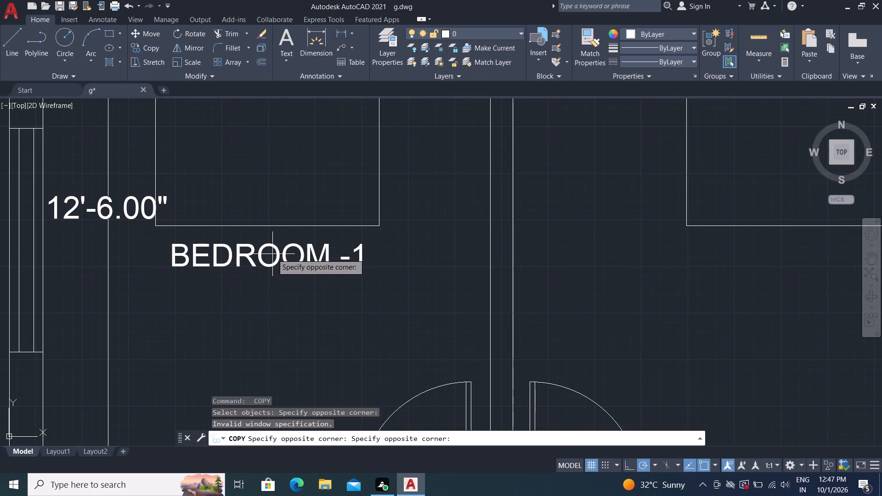
pyautogui.click(275, 258)
pyautogui.click(362, 261)
pyautogui.rightClick(362, 255)
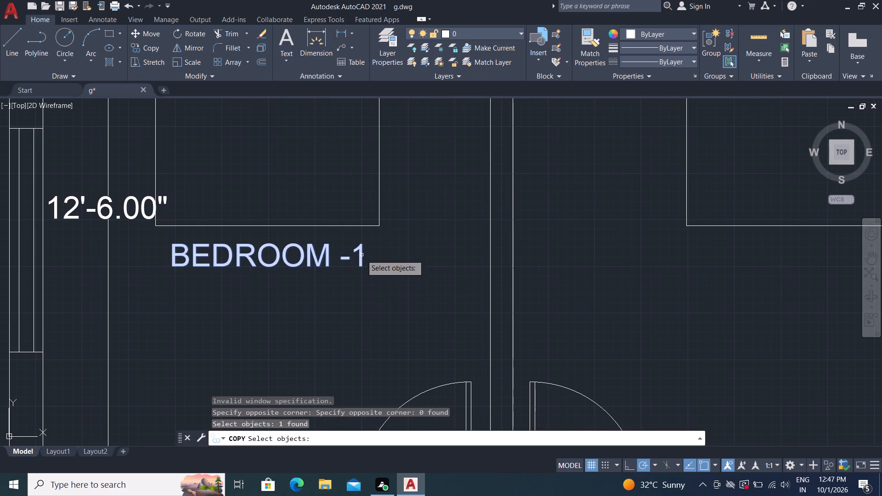
pyautogui.click(362, 255)
pyautogui.moveTo(449, 310); pyautogui.dragTo(323, 291, button='middle')
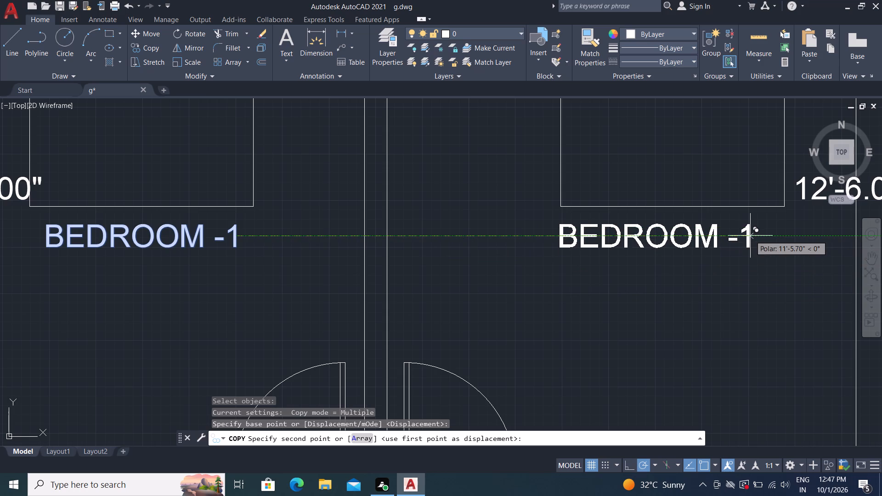
pyautogui.click(750, 236)
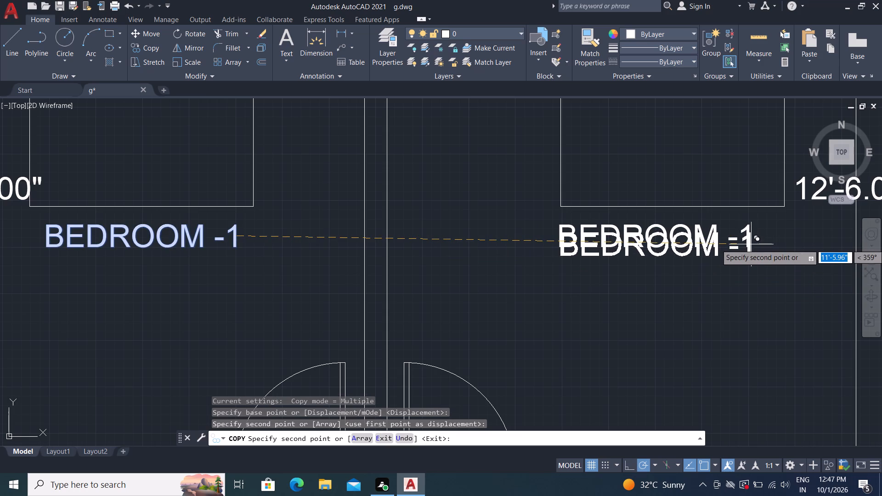
# Place another copy of the bedroom label in the lower-left bedroom, just above the bed, and end the copying.
pyautogui.scroll(-3, 639, 156)
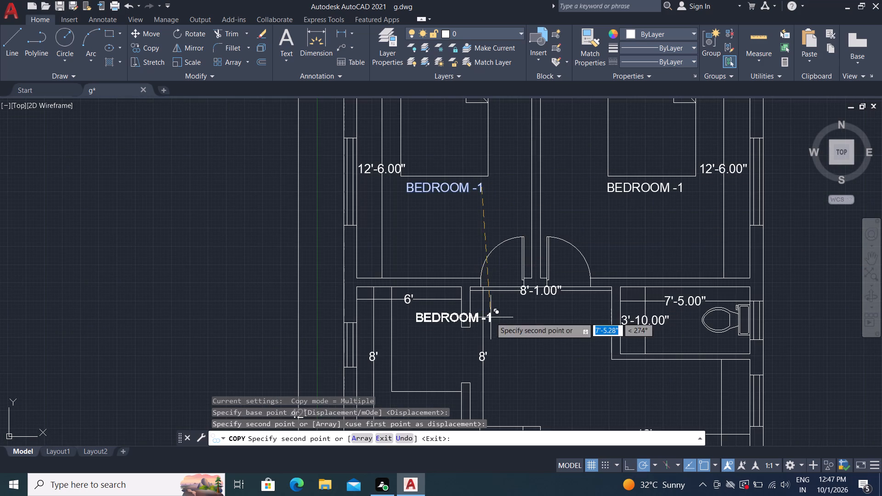
pyautogui.moveTo(491, 317); pyautogui.dragTo(549, 147, button='middle')
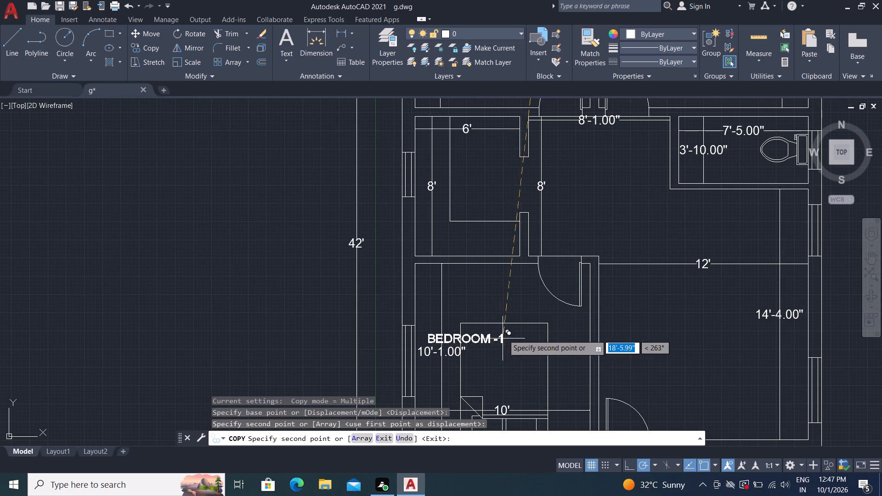
pyautogui.click(535, 317)
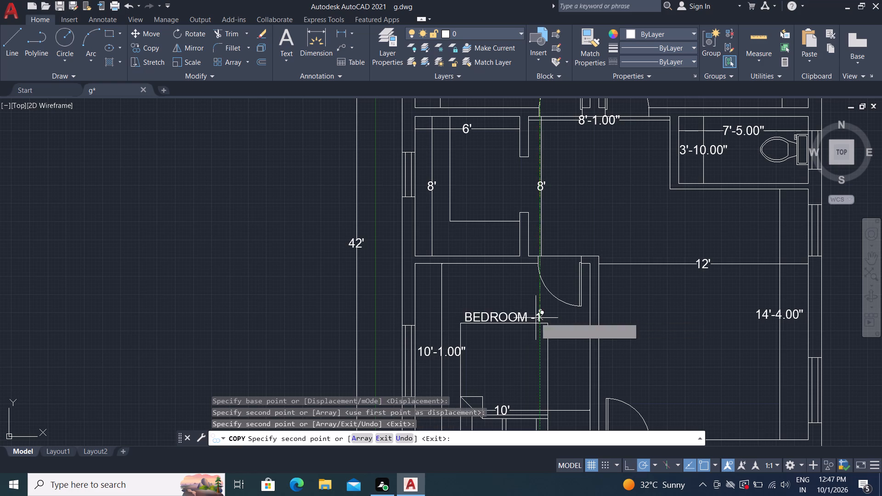
pyautogui.press('Escape')
# Change the lower-left bedroom's label to "BEDROOM -3".
pyautogui.doubleClick(519, 320)
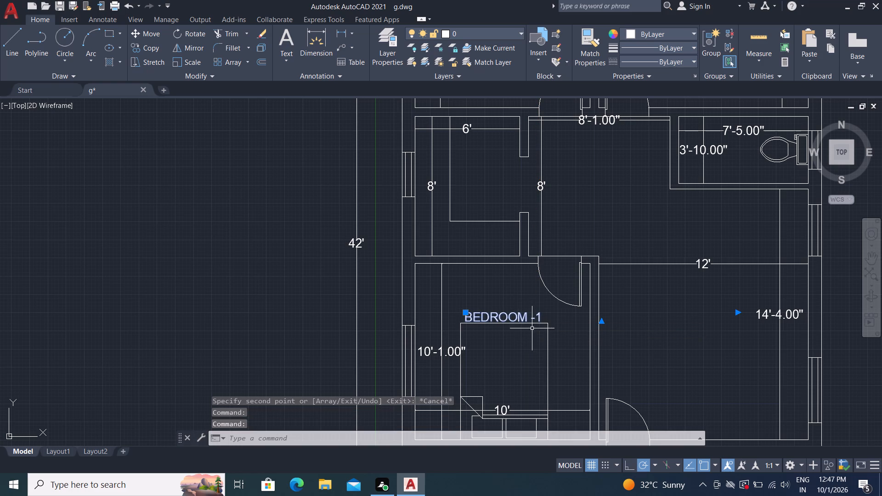
pyautogui.scroll(4, 535, 327)
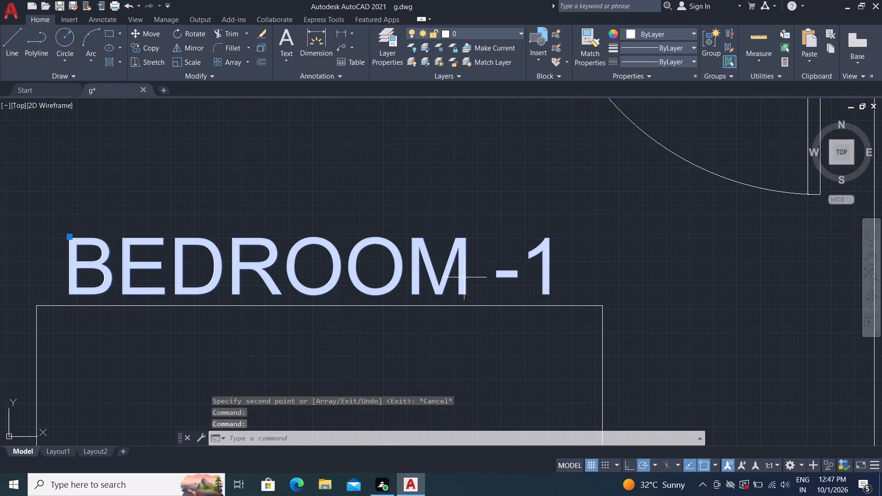
pyautogui.doubleClick(464, 277)
pyautogui.press('Escape')
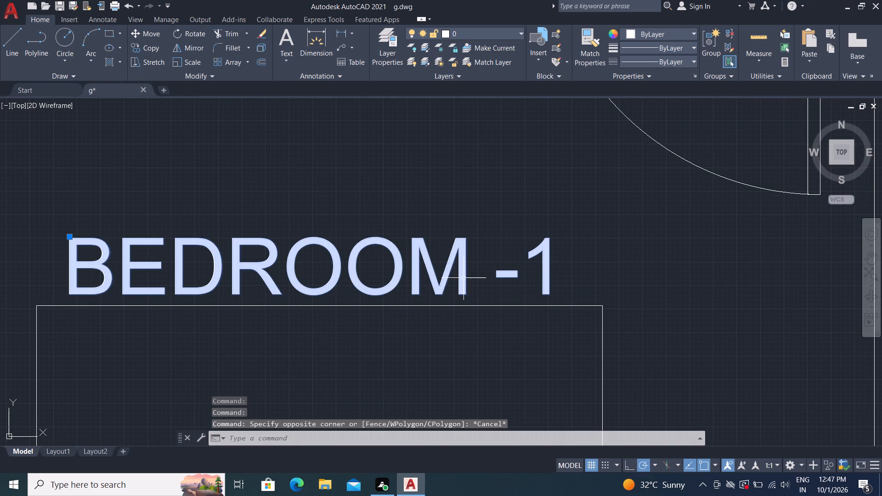
pyautogui.click(464, 278)
pyautogui.doubleClick(464, 278)
pyautogui.tripleClick(465, 282)
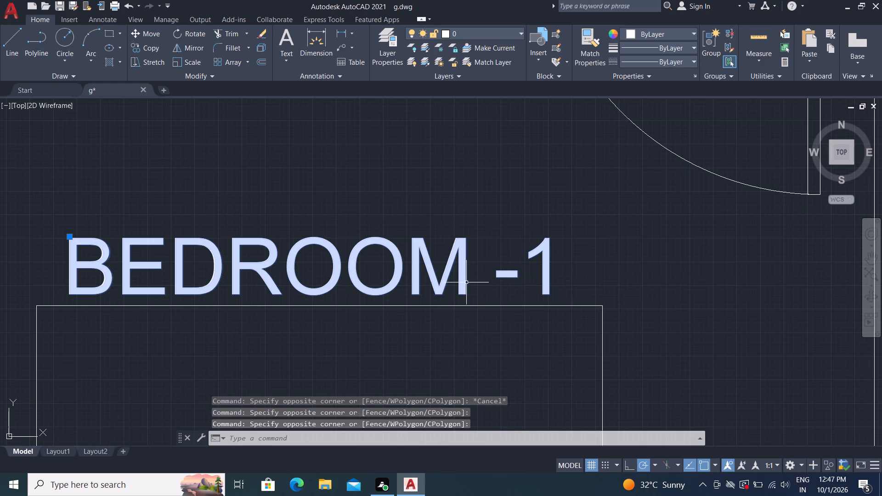
pyautogui.click(467, 284)
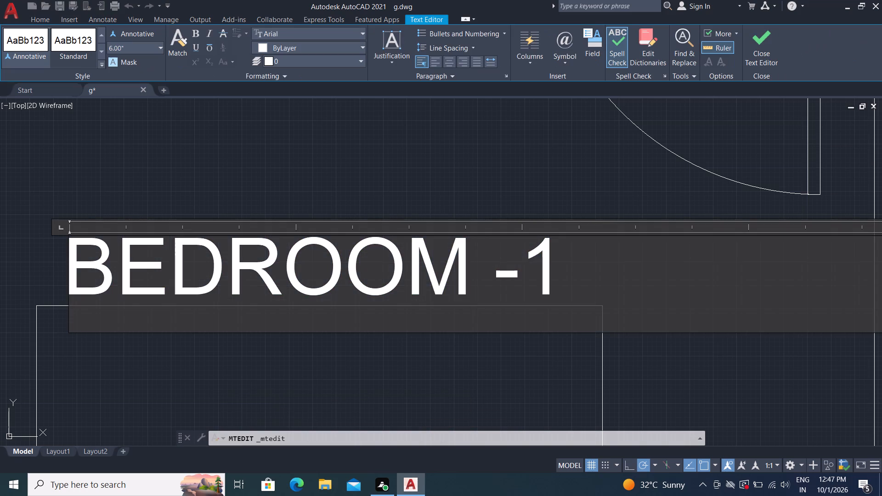
pyautogui.click(566, 301)
pyautogui.press('BackSpace')
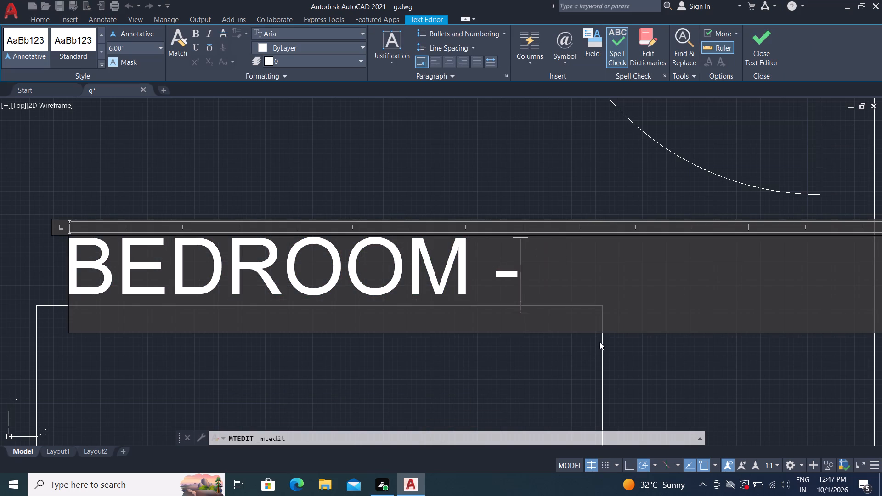
pyautogui.press('3')
pyautogui.click(575, 140)
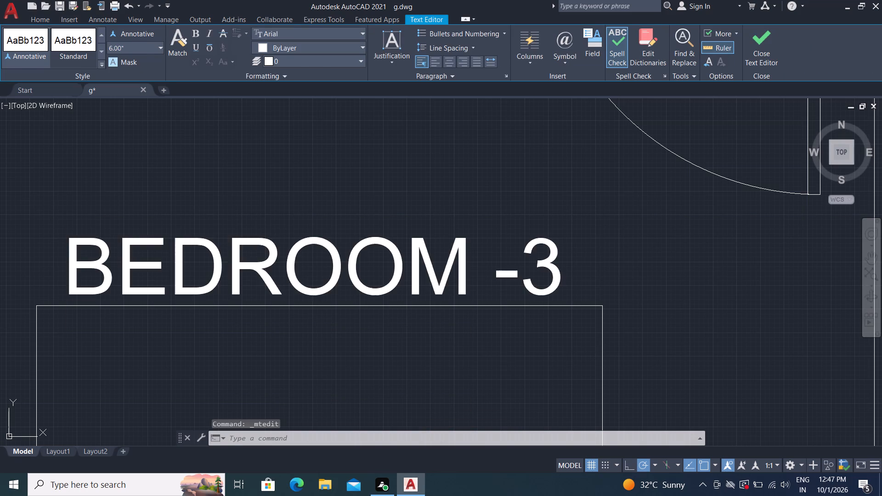
# Change the upper-right bedroom's label to "BEDROOM -2".
pyautogui.scroll(-4, 457, 265)
pyautogui.scroll(-1, 523, 224)
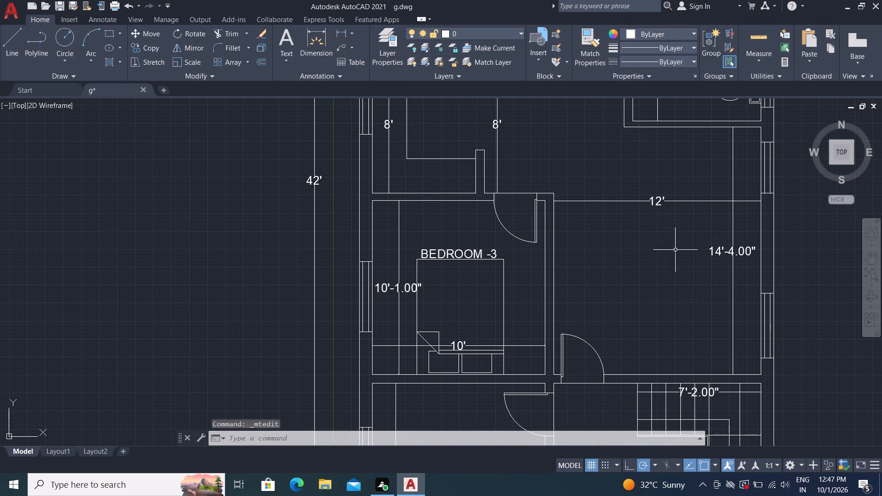
pyautogui.moveTo(660, 178); pyautogui.dragTo(598, 336, button='middle')
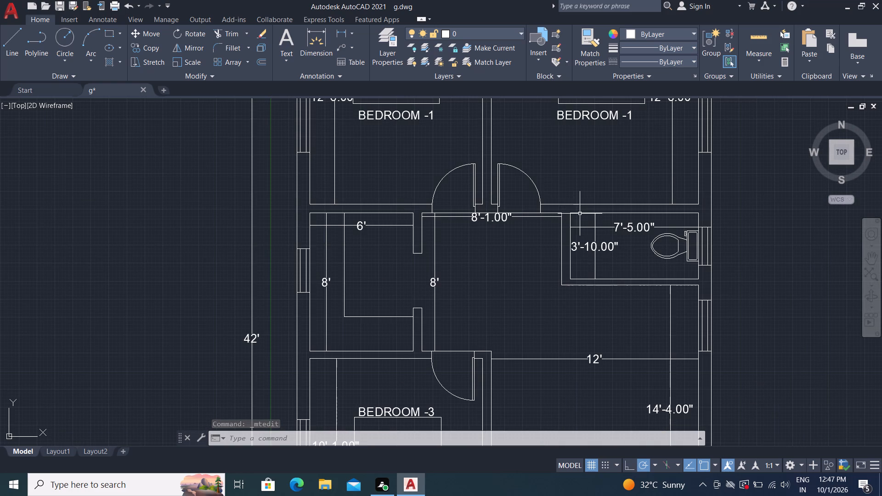
pyautogui.moveTo(604, 166); pyautogui.dragTo(605, 224, button='middle')
pyautogui.scroll(3, 600, 157)
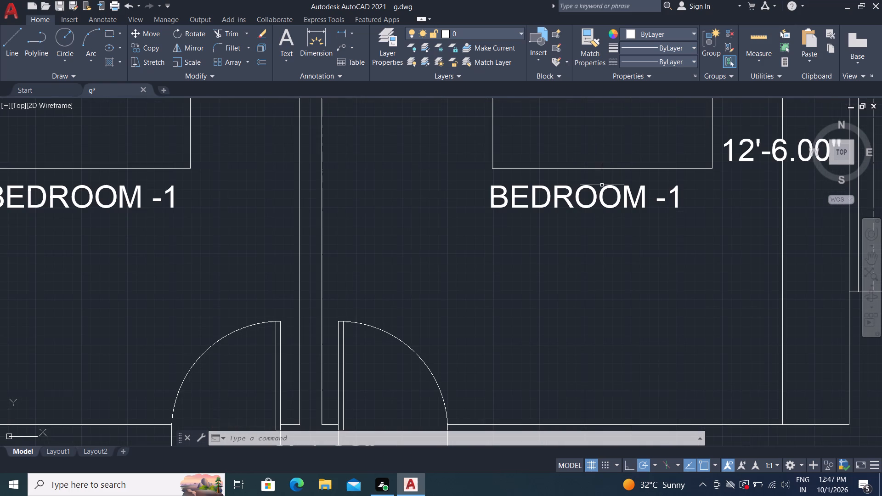
pyautogui.doubleClick(602, 192)
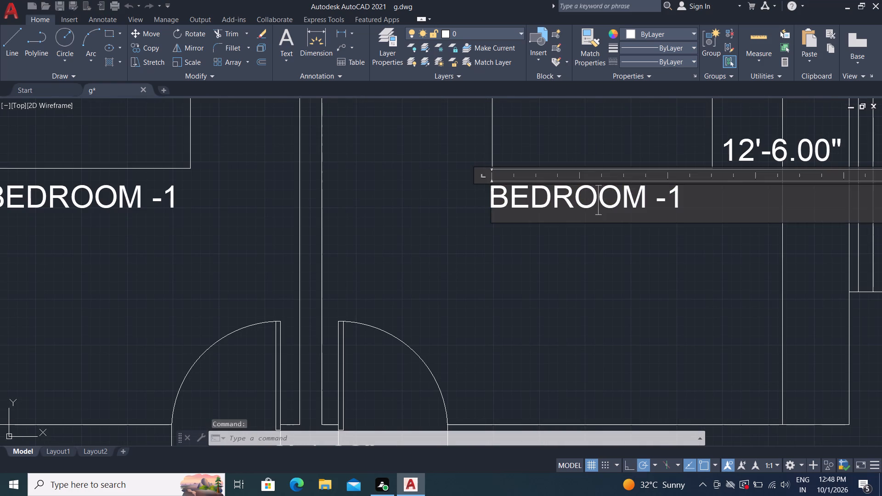
pyautogui.click(697, 202)
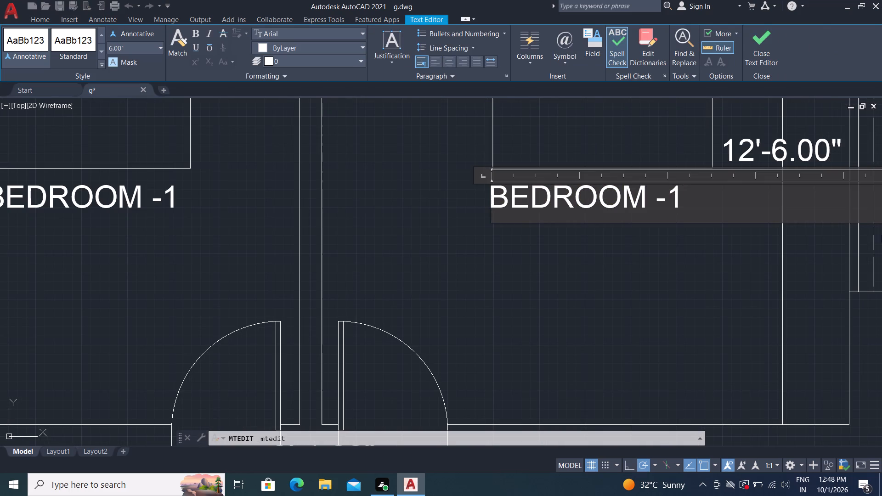
pyautogui.press('Delete')
pyautogui.press('Delete')
pyautogui.press('Delete')
pyautogui.press('Delete')
pyautogui.press('Delete')
pyautogui.press('Delete')
pyautogui.click(705, 196)
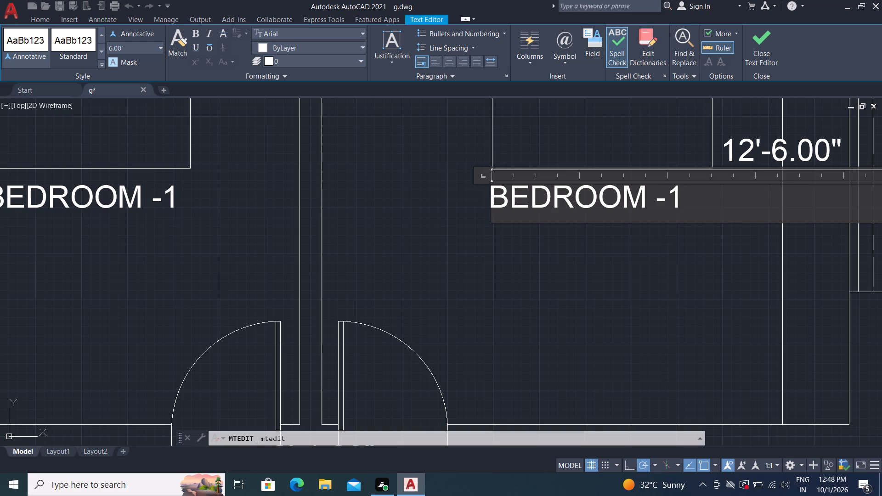
pyautogui.press('Delete')
pyautogui.press('BackSpace')
pyautogui.press('2')
pyautogui.click(608, 259)
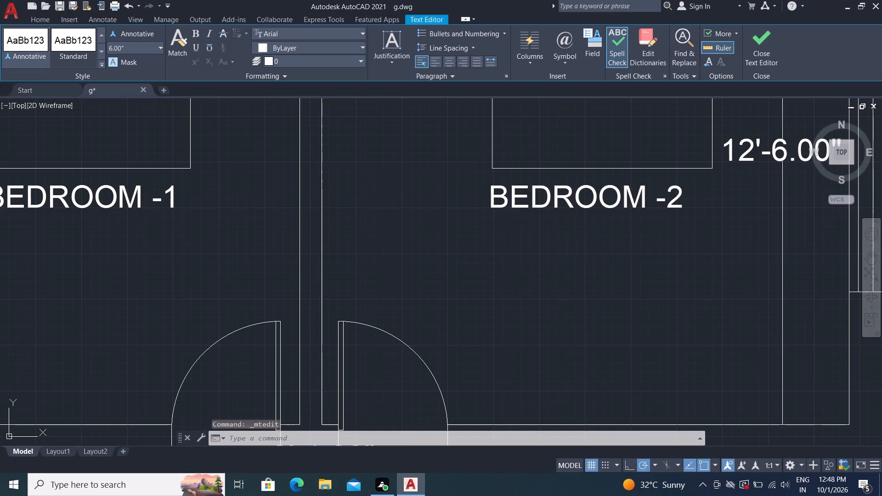
# Copy the BEDROOM -1 label into the large room beside BEDROOM -3, just below its 12' dimension.
pyautogui.press('c')
pyautogui.press('o')
pyautogui.press('space')
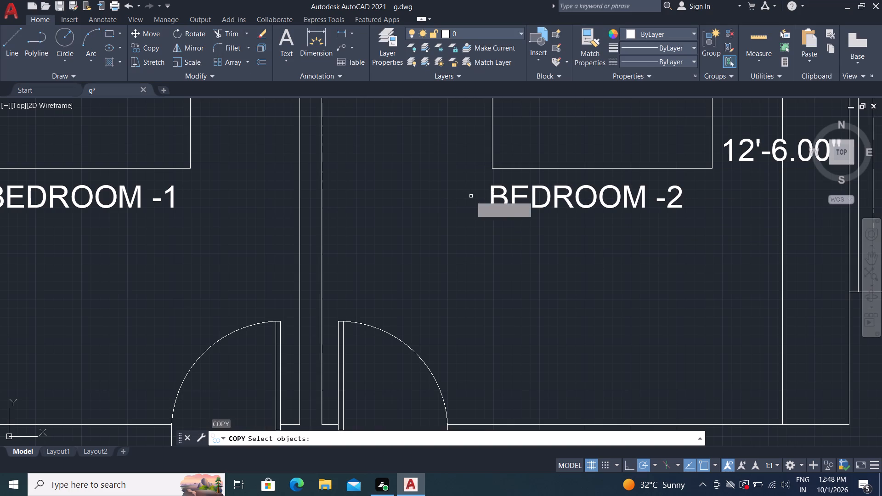
pyautogui.scroll(-2, 446, 209)
pyautogui.scroll(-1, 367, 160)
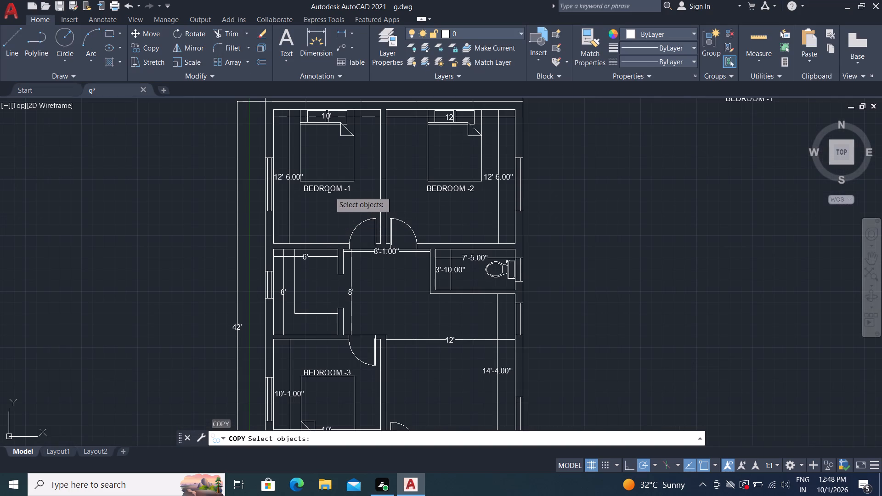
pyautogui.click(328, 188)
pyautogui.rightClick(327, 183)
pyautogui.click(327, 189)
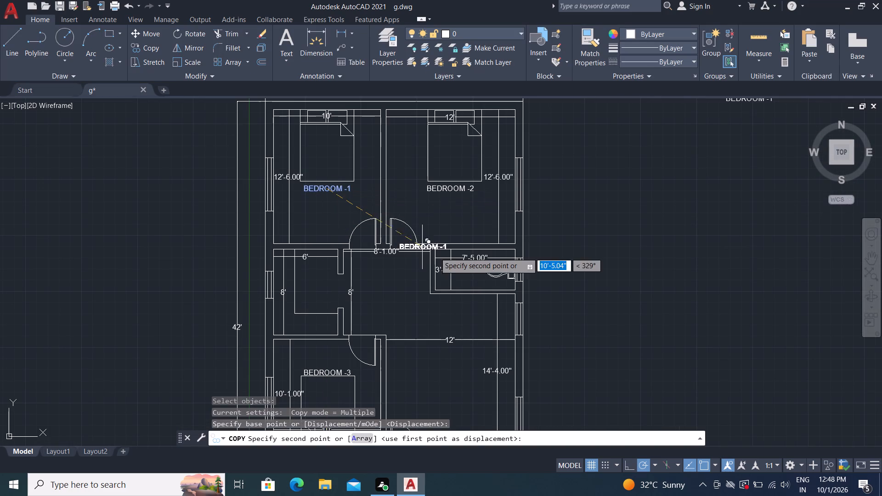
pyautogui.click(458, 369)
pyautogui.press('space')
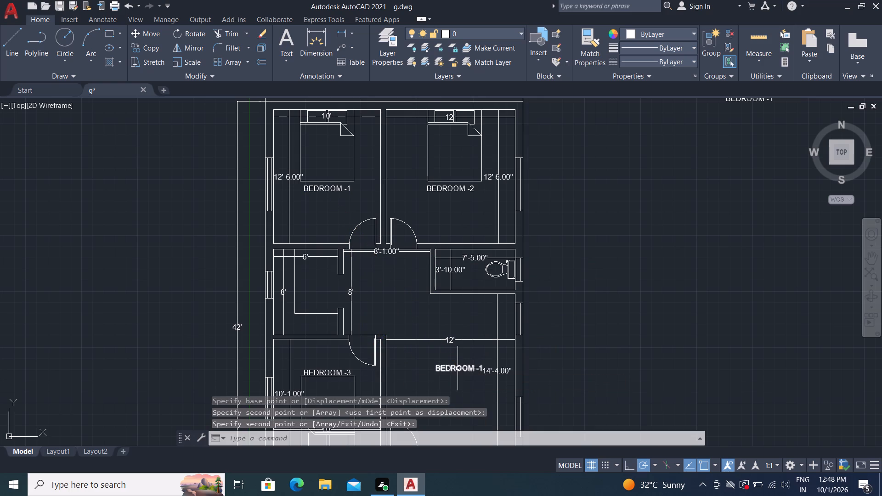
# Copy the large room's BEDROOM -1 label up into the small toilet room, just below the toilet fixture.
pyautogui.click(457, 368)
pyautogui.rightClick(454, 369)
pyautogui.press('Escape')
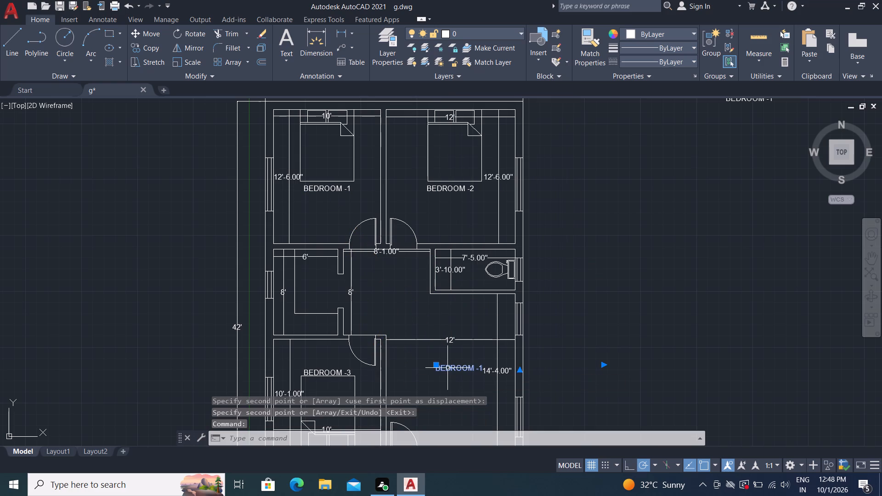
pyautogui.press('c')
pyautogui.press('o')
pyautogui.press('space')
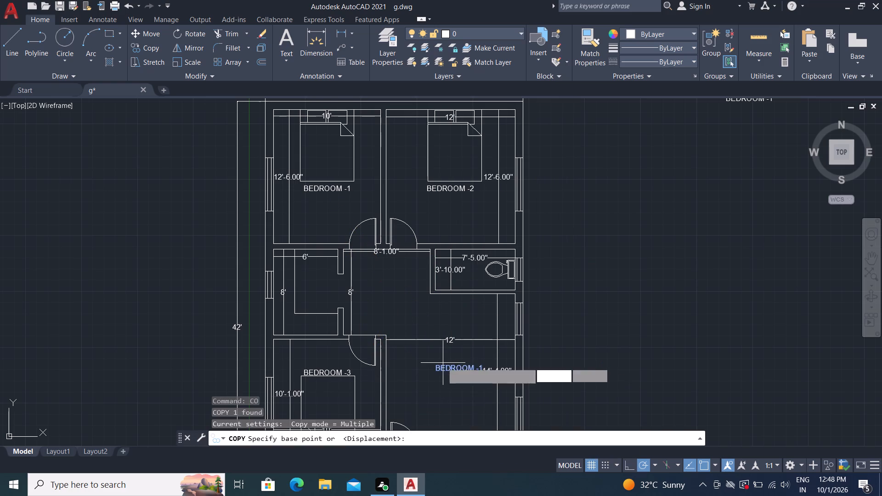
pyautogui.click(452, 368)
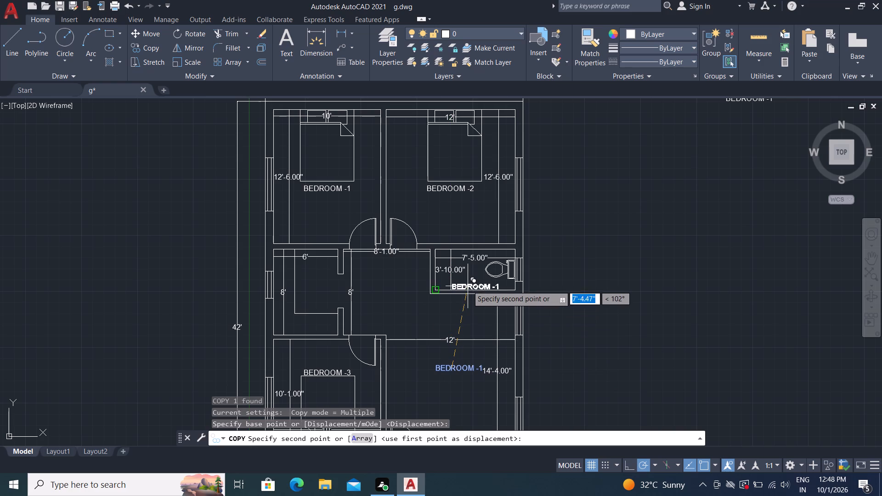
pyautogui.click(469, 283)
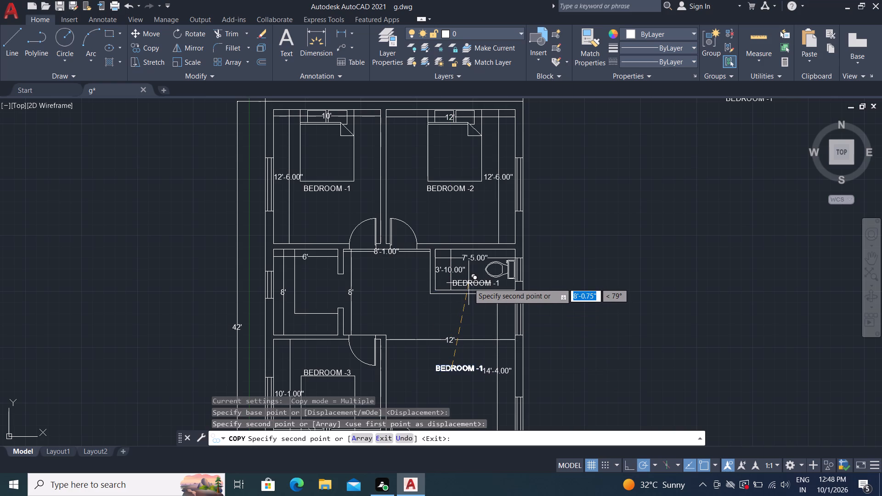
pyautogui.press('space')
# Copy the toilet room's label across into the 6' by 8' room, just below its 6' dimension.
pyautogui.click(469, 283)
pyautogui.rightClick(468, 283)
pyautogui.click(465, 286)
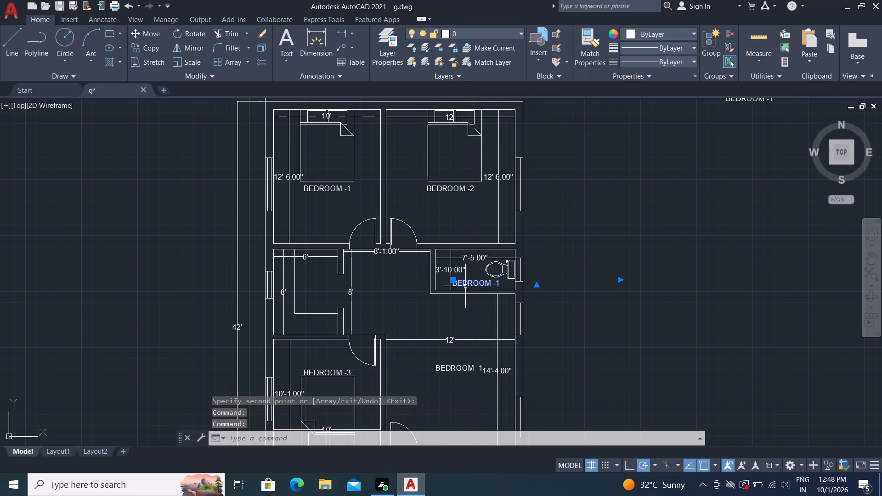
pyautogui.click(465, 287)
pyautogui.press('Escape')
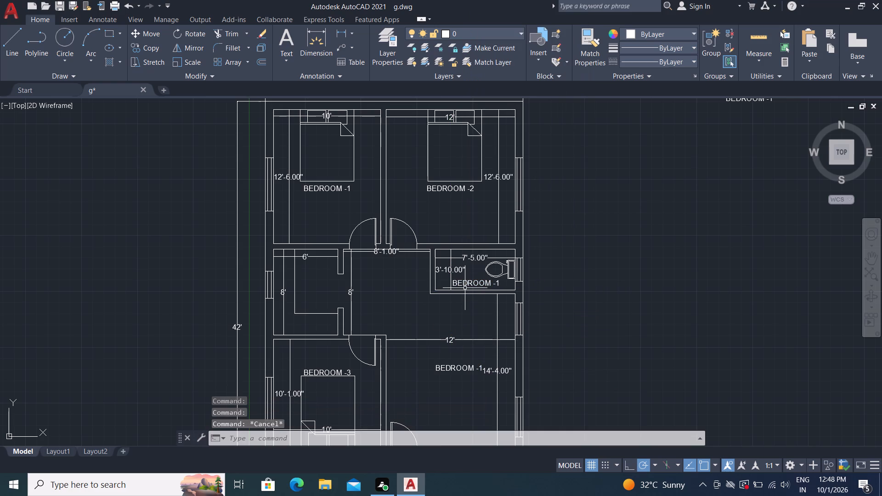
pyautogui.press('c')
pyautogui.write('O')
pyautogui.press('space')
pyautogui.click(463, 280)
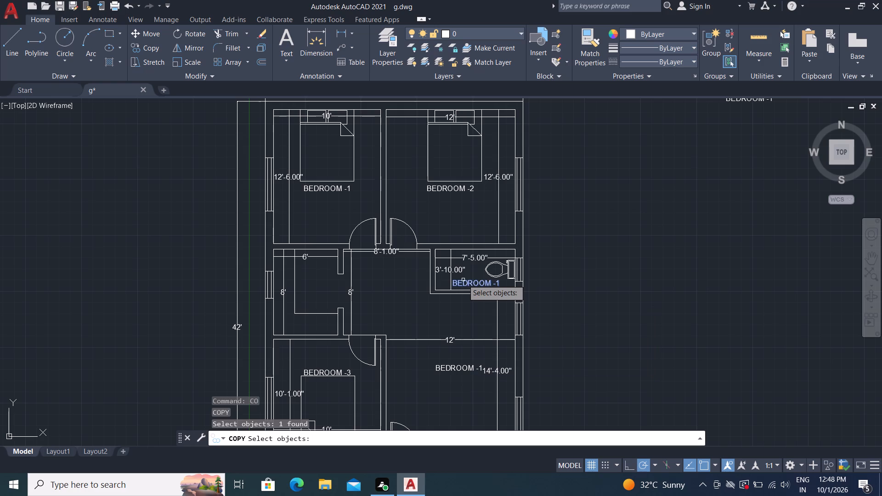
pyautogui.moveTo(458, 286); pyautogui.dragTo(454, 290, button='right')
pyautogui.click(454, 290)
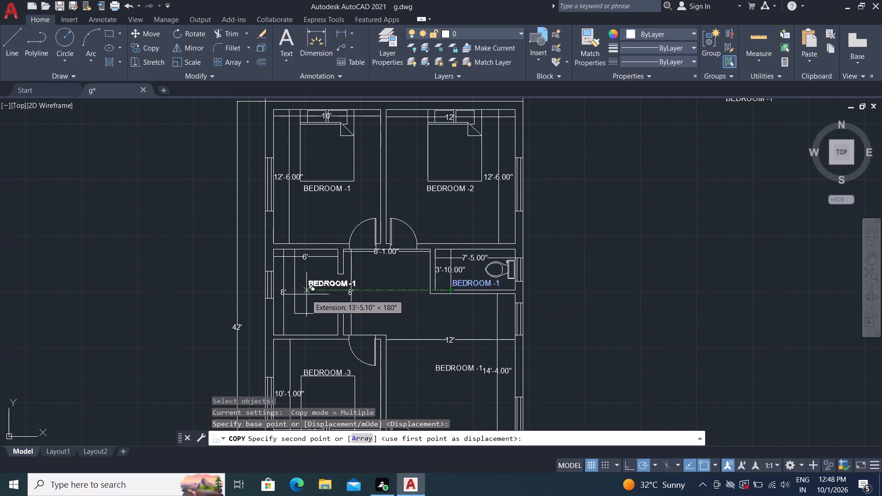
pyautogui.click(289, 278)
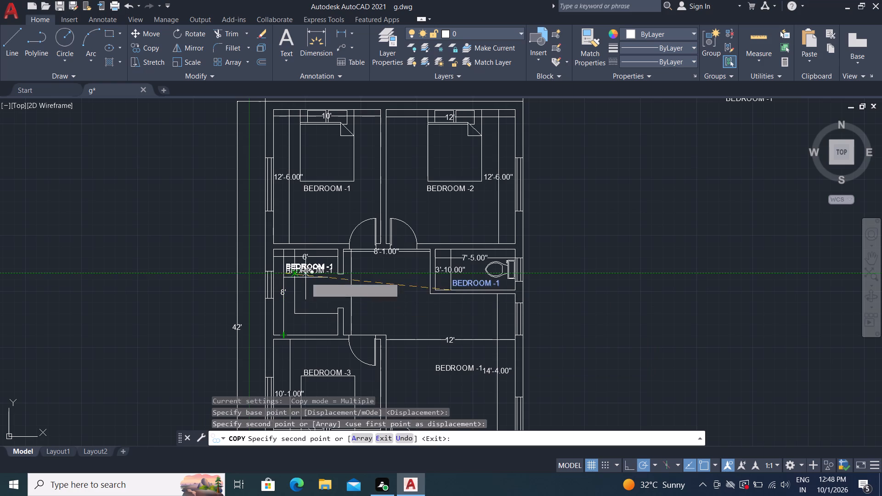
pyautogui.press('space')
# Replace the label text in the 6' by 8' room with "KITCHEN".
pyautogui.scroll(5, 317, 273)
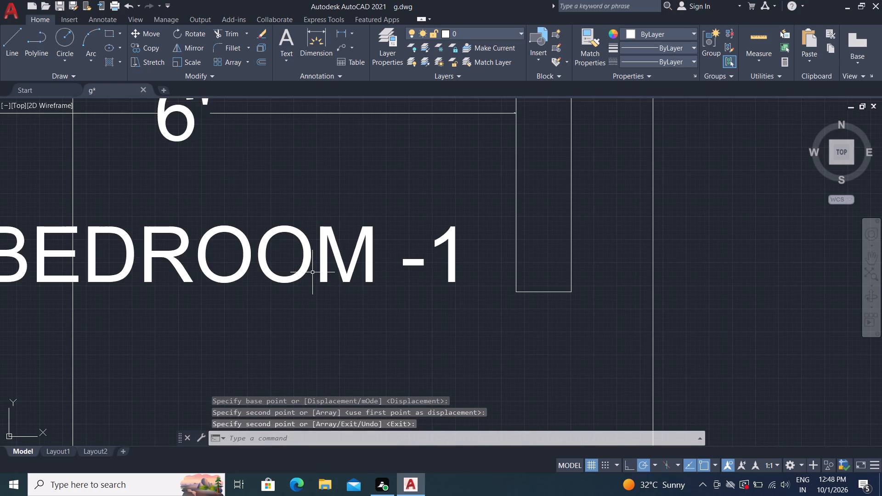
pyautogui.scroll(-2, 345, 254)
pyautogui.doubleClick(345, 253)
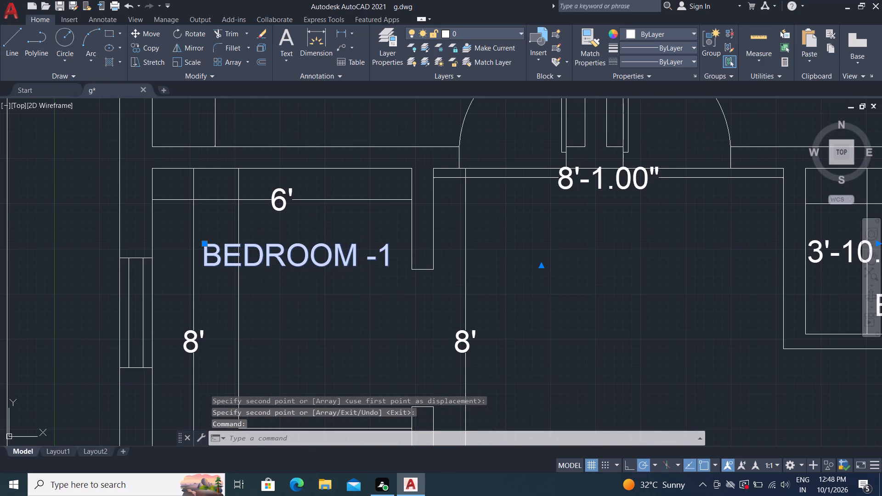
pyautogui.click(410, 257)
pyautogui.press('BackSpace')
pyautogui.press('BackSpace')
pyautogui.press('BackSpace')
pyautogui.press('BackSpace')
pyautogui.press('BackSpace')
pyautogui.press('BackSpace')
pyautogui.press('BackSpace')
pyautogui.press('BackSpace')
pyautogui.press('BackSpace')
pyautogui.press('BackSpace')
pyautogui.press('BackSpace')
pyautogui.press('BackSpace')
pyautogui.press('BackSpace')
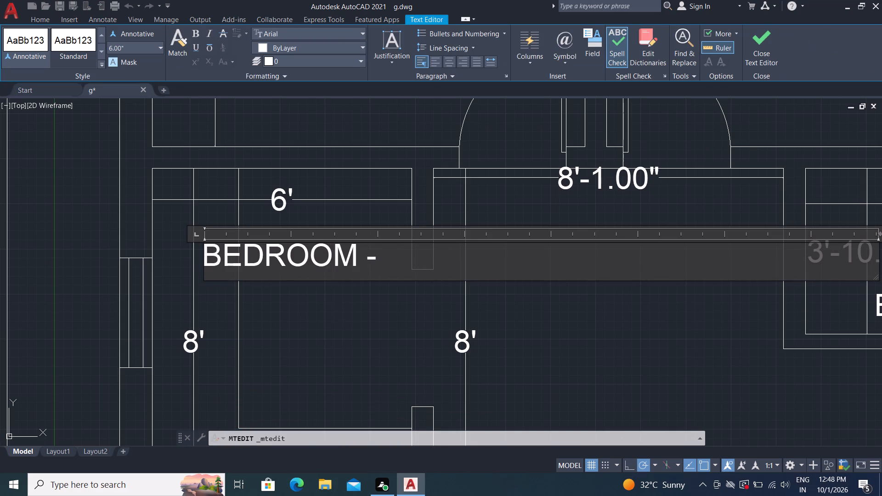
pyautogui.press('k')
pyautogui.press('i')
pyautogui.press('t')
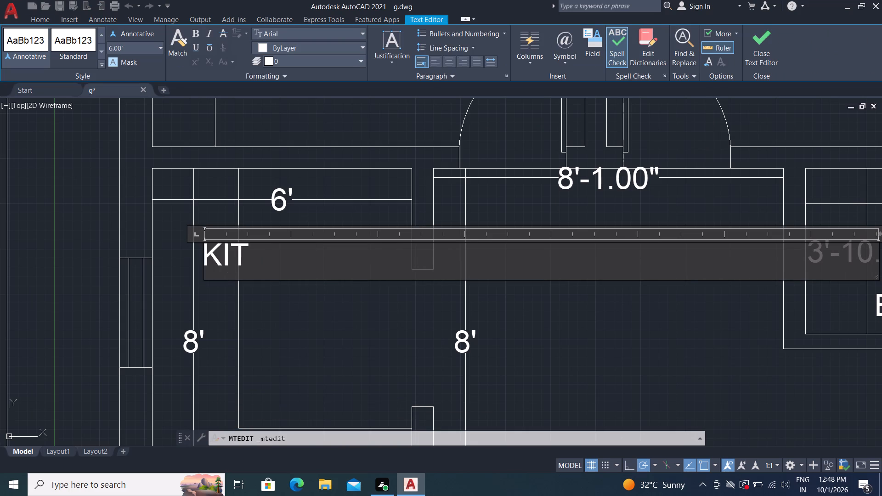
pyautogui.press('c')
pyautogui.press('h')
pyautogui.press('e')
pyautogui.press('n')
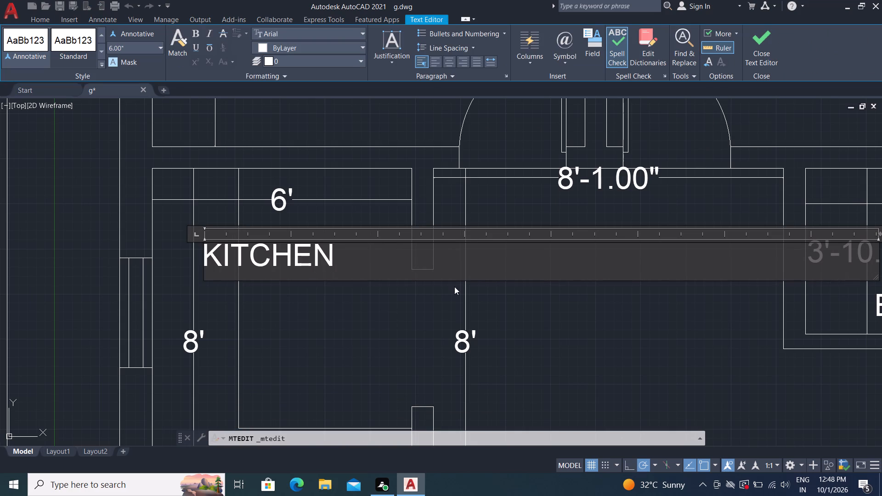
pyautogui.click(380, 315)
# Replace the BEDROOM -1 label in the large room beside BEDROOM -3 with "LIVING & DINING".
pyautogui.scroll(-3, 246, 232)
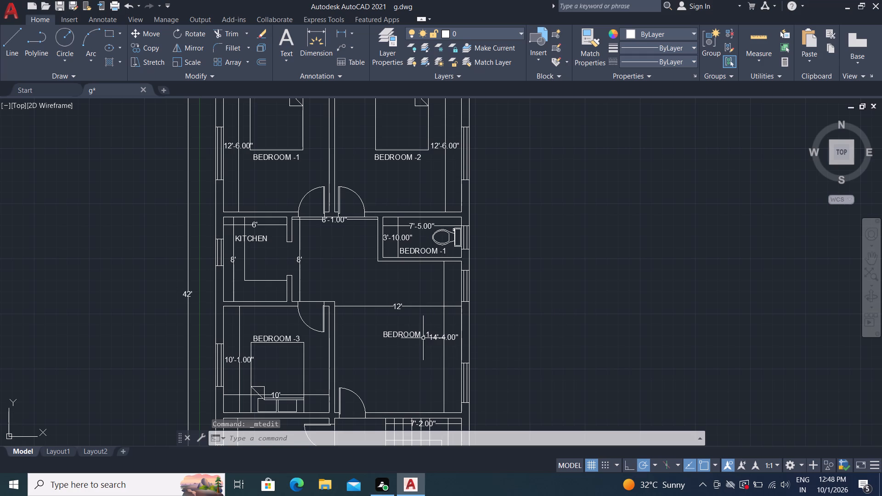
pyautogui.scroll(3, 423, 338)
pyautogui.click(401, 323)
pyautogui.click(400, 319)
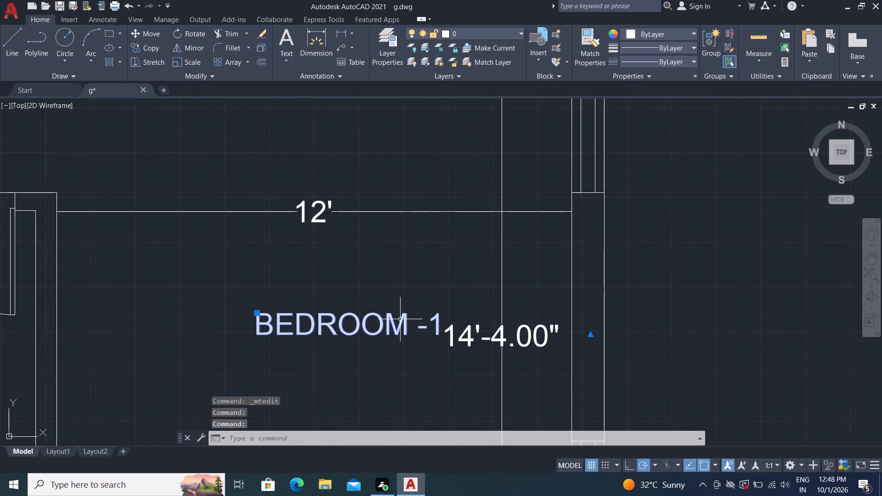
pyautogui.tripleClick(439, 324)
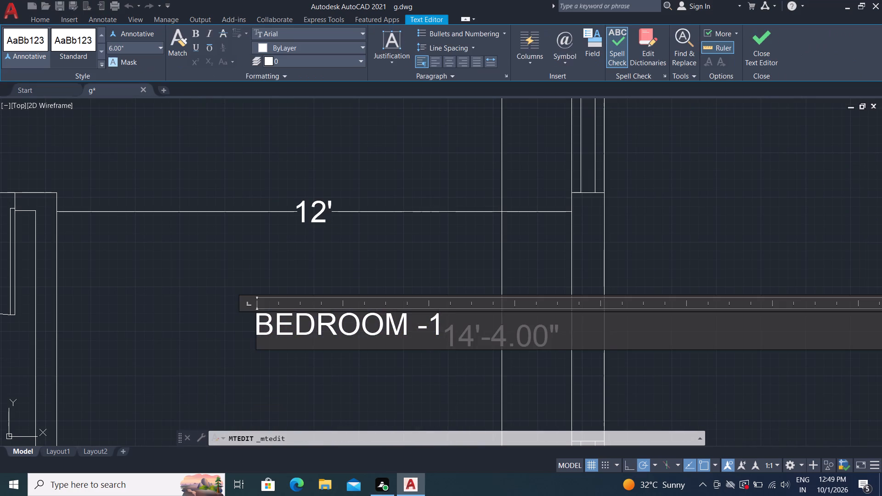
pyautogui.press('BackSpace')
pyautogui.press('BackSpace')
pyautogui.press('BackSpace')
pyautogui.press('BackSpace')
pyautogui.press('BackSpace')
pyautogui.press('BackSpace')
pyautogui.press('BackSpace')
pyautogui.press('BackSpace')
pyautogui.press('BackSpace')
pyautogui.press('BackSpace')
pyautogui.press('BackSpace')
pyautogui.press('BackSpace')
pyautogui.press('BackSpace')
pyautogui.press('BackSpace')
pyautogui.press('BackSpace')
pyautogui.press('BackSpace')
pyautogui.press('BackSpace')
pyautogui.press('BackSpace')
pyautogui.press('BackSpace')
pyautogui.press('BackSpace')
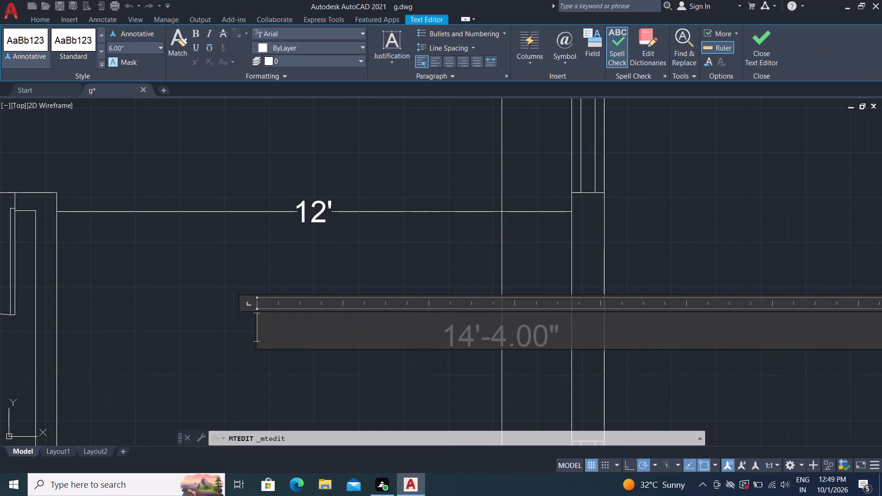
pyautogui.press('l')
pyautogui.press('i')
pyautogui.press('v')
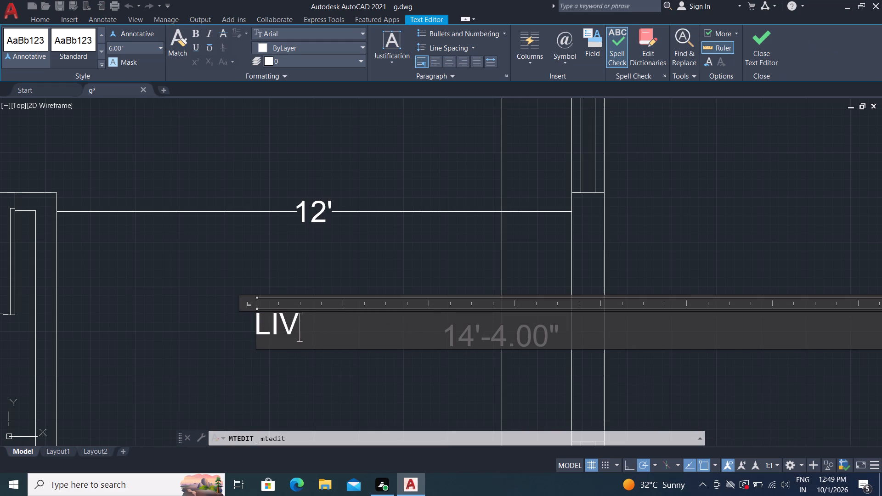
pyautogui.press('i')
pyautogui.press('n')
pyautogui.write('G')
pyautogui.press('space')
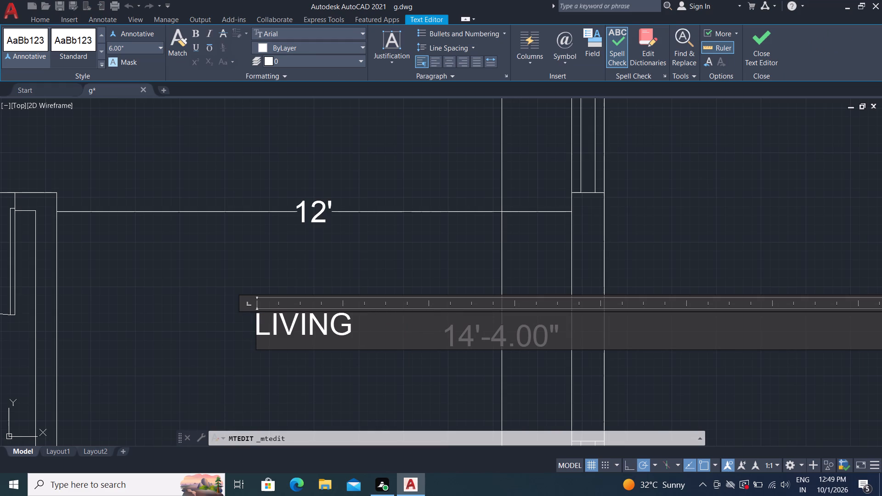
pyautogui.hotkey('shift', '&')
pyautogui.press('space')
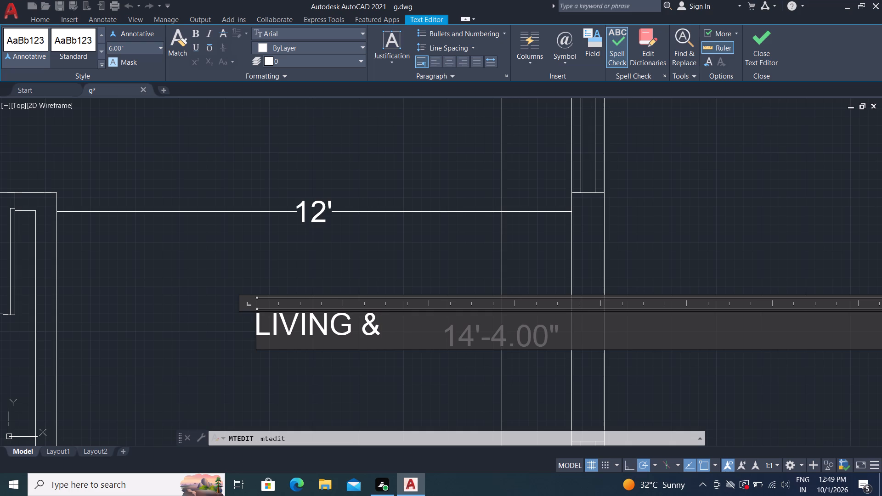
pyautogui.write('DI')
pyautogui.press('n')
pyautogui.press('i')
pyautogui.press('n')
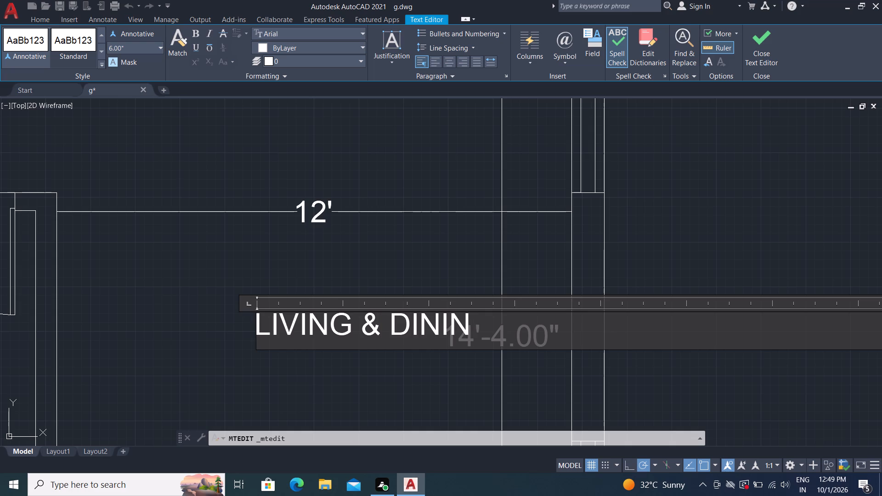
pyautogui.press('g')
pyautogui.click(404, 264)
# Move the LIVING & DINING label down within its room, clear of the 14'-4" dimension and above the entrance door.
pyautogui.scroll(-2, 400, 244)
pyautogui.click(379, 275)
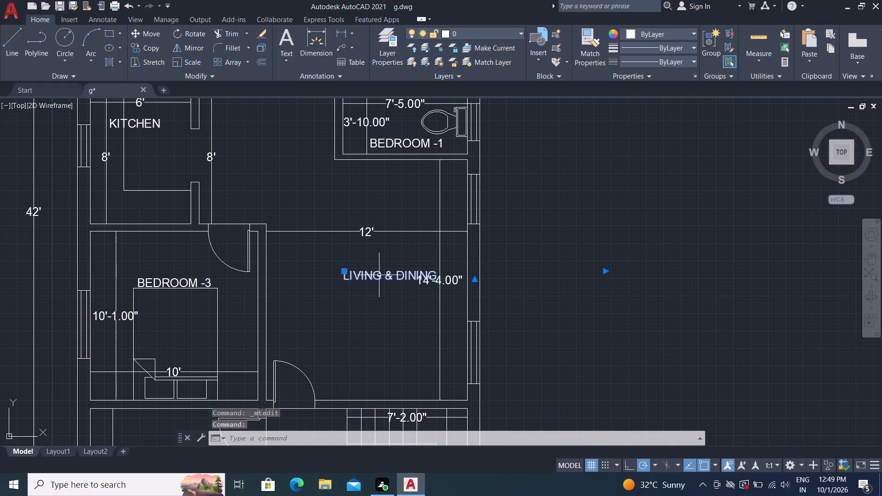
pyautogui.press('m')
pyautogui.press('space')
pyautogui.click(361, 277)
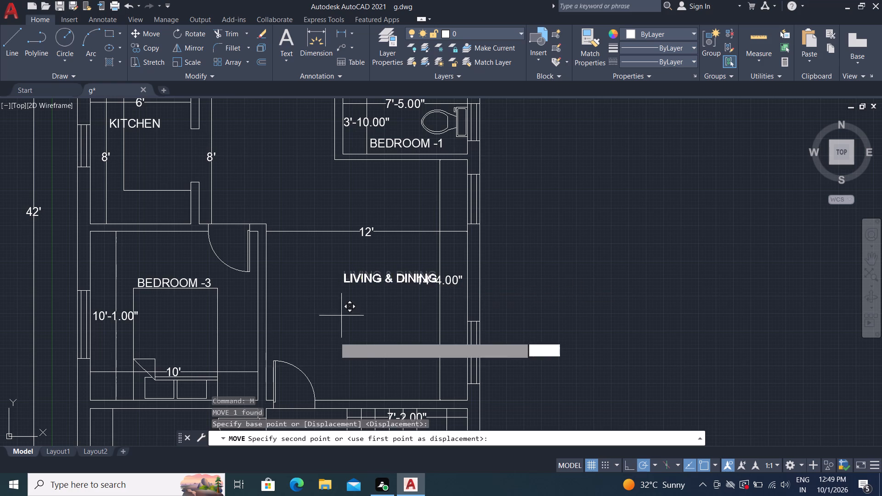
pyautogui.click(336, 346)
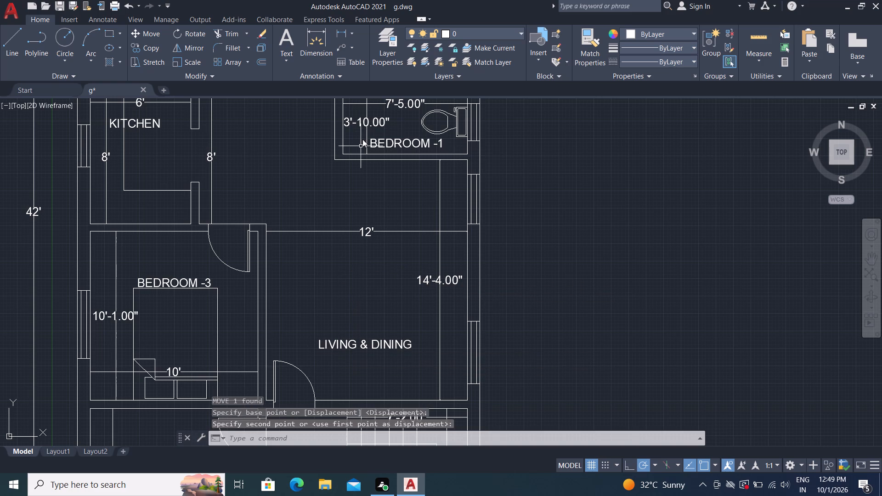
# Replace the BEDROOM -1 label below the toilet fixture with "TOILET".
pyautogui.moveTo(375, 148); pyautogui.dragTo(401, 333, button='middle')
pyautogui.scroll(1, 419, 331)
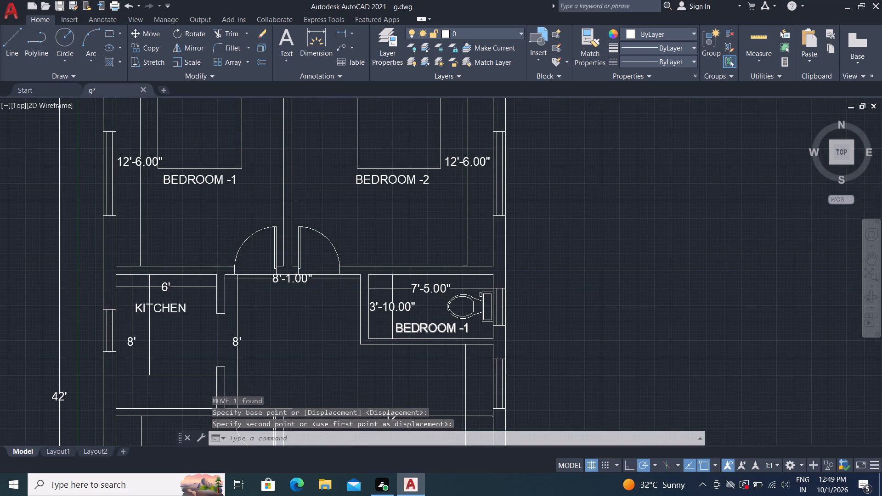
pyautogui.scroll(2, 419, 331)
pyautogui.press('Escape')
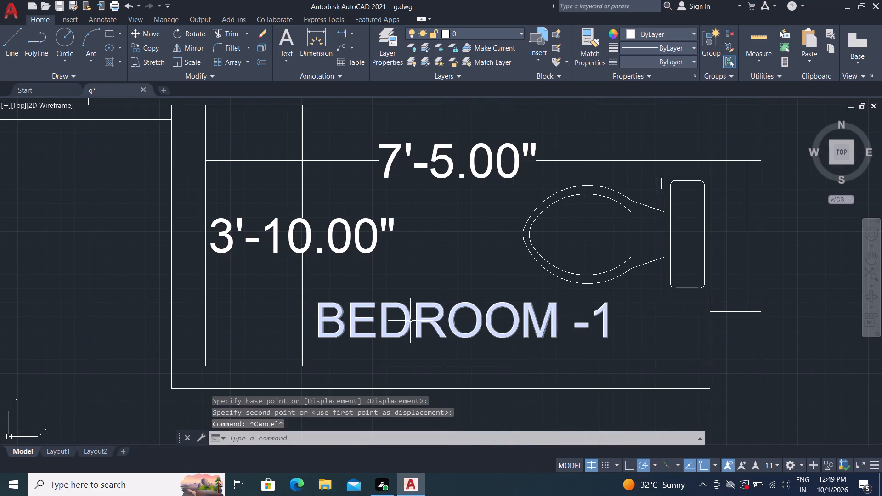
pyautogui.click(409, 321)
pyautogui.click(408, 321)
pyautogui.doubleClick(404, 323)
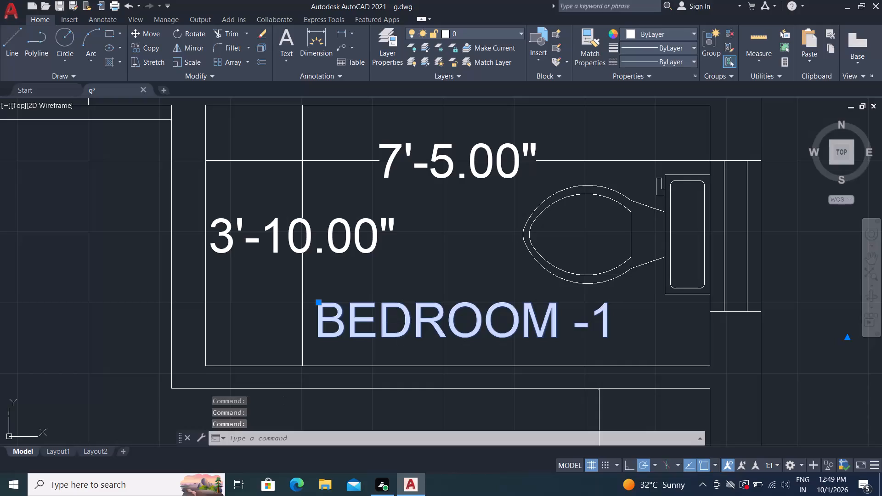
pyautogui.click(652, 341)
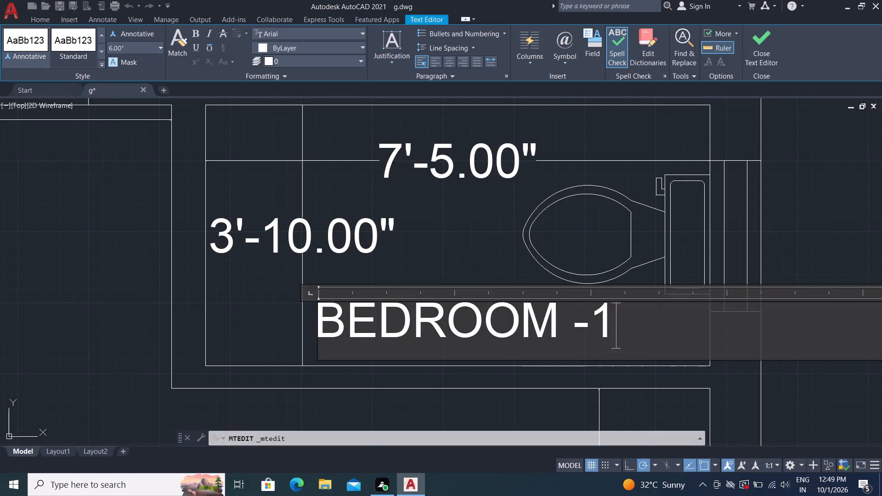
pyautogui.press('Delete')
pyautogui.press('Delete')
pyautogui.press('Delete')
pyautogui.press('Delete')
pyautogui.press('Delete')
pyautogui.press('Delete')
pyautogui.press('Delete')
pyautogui.press('Delete')
pyautogui.press('Delete')
pyautogui.press('Delete')
pyautogui.press('BackSpace')
pyautogui.press('BackSpace')
pyautogui.press('BackSpace')
pyautogui.press('BackSpace')
pyautogui.press('BackSpace')
pyautogui.press('BackSpace')
pyautogui.press('BackSpace')
pyautogui.press('BackSpace')
pyautogui.press('BackSpace')
pyautogui.press('BackSpace')
pyautogui.press('BackSpace')
pyautogui.press('BackSpace')
pyautogui.press('BackSpace')
pyautogui.press('BackSpace')
pyautogui.press('BackSpace')
pyautogui.press('BackSpace')
pyautogui.press('BackSpace')
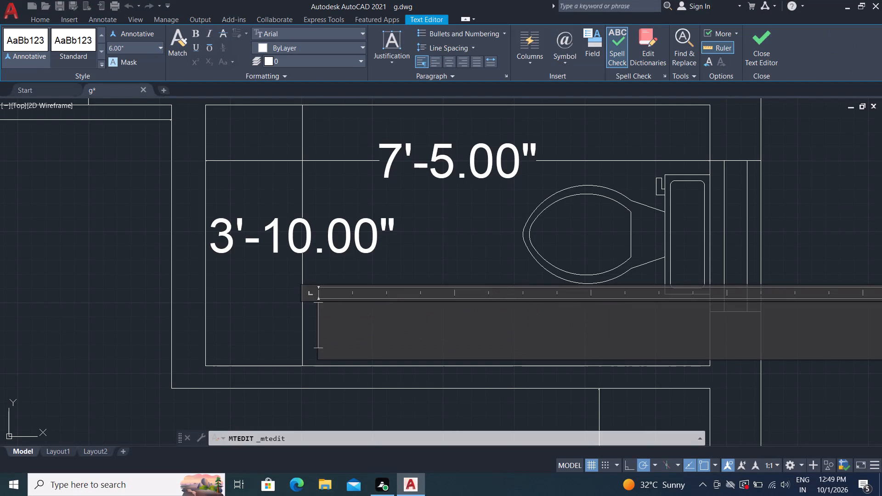
pyautogui.press('t')
pyautogui.press('o')
pyautogui.press('i')
pyautogui.write('LE')
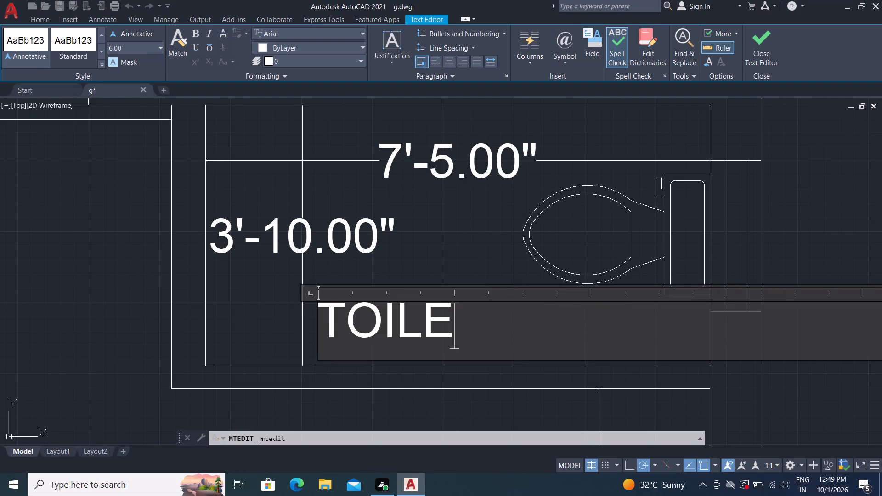
pyautogui.press('t')
pyautogui.click(484, 255)
# Erase the stray BEDROOM -1 text lying outside the floor plan.
pyautogui.scroll(-5, 436, 282)
pyautogui.moveTo(436, 286); pyautogui.dragTo(451, 271, button='middle')
pyautogui.moveTo(454, 267); pyautogui.dragTo(461, 252, button='middle')
pyautogui.click(581, 121)
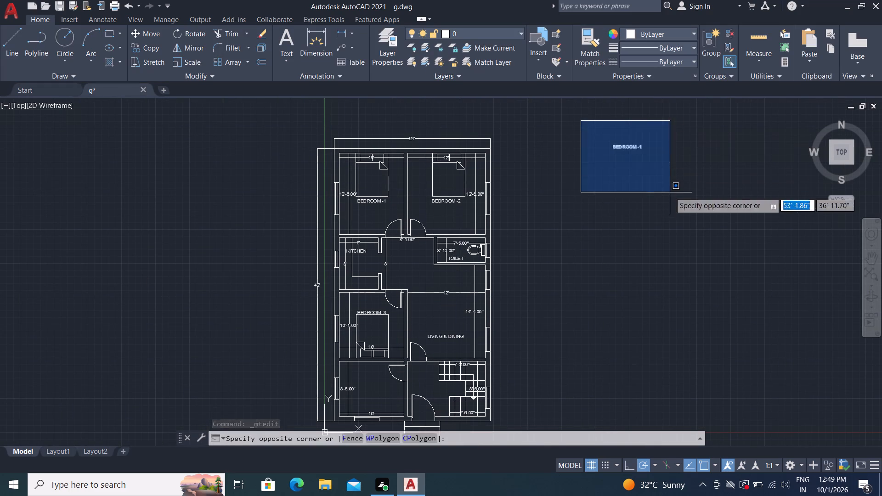
pyautogui.click(670, 192)
pyautogui.press('Delete')
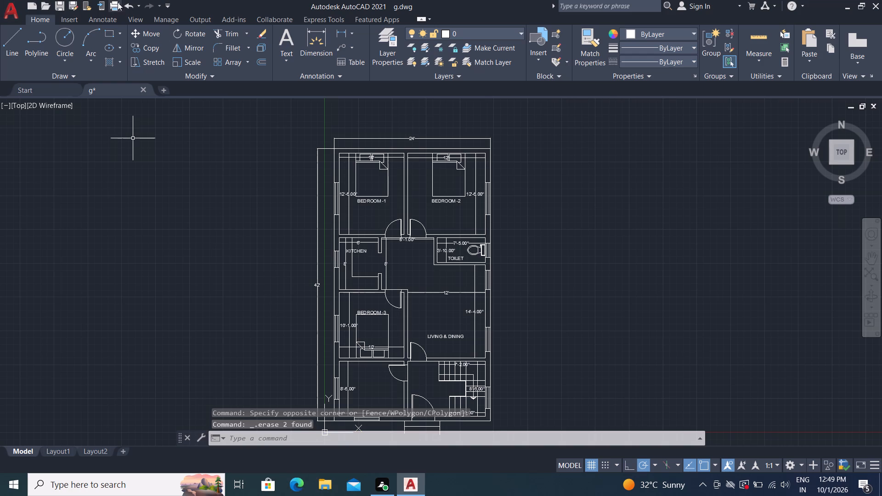
# Save the drawing under the new name GROUND in the Documents folder.
pyautogui.click(73, 4)
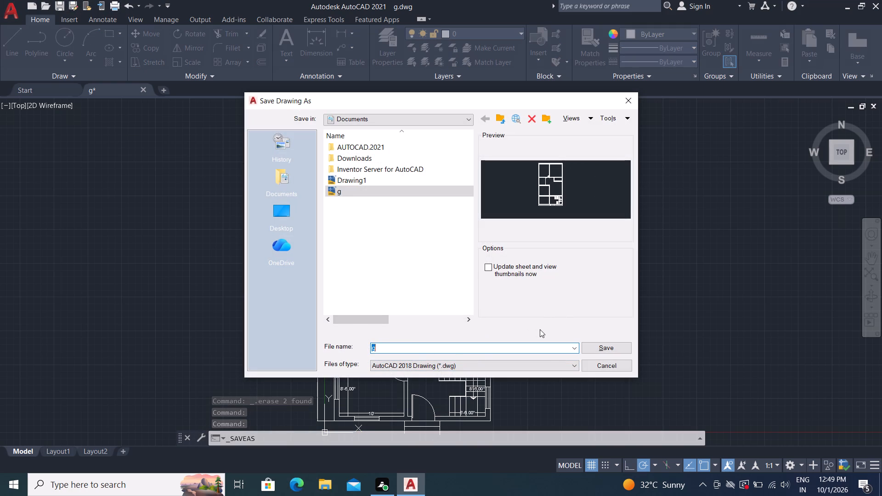
pyautogui.press('f')
pyautogui.press('l')
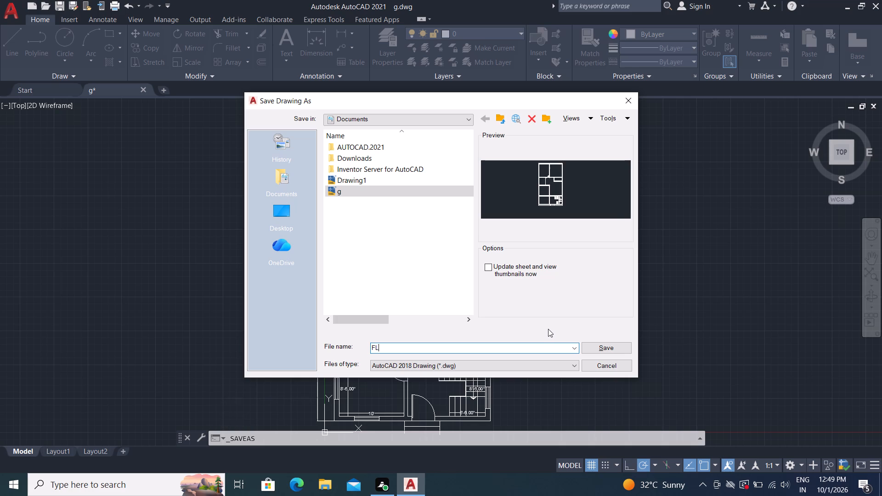
pyautogui.press('BackSpace')
pyautogui.press('BackSpace')
pyautogui.press('g')
pyautogui.press('r')
pyautogui.press('o')
pyautogui.write('UN')
pyautogui.press('d')
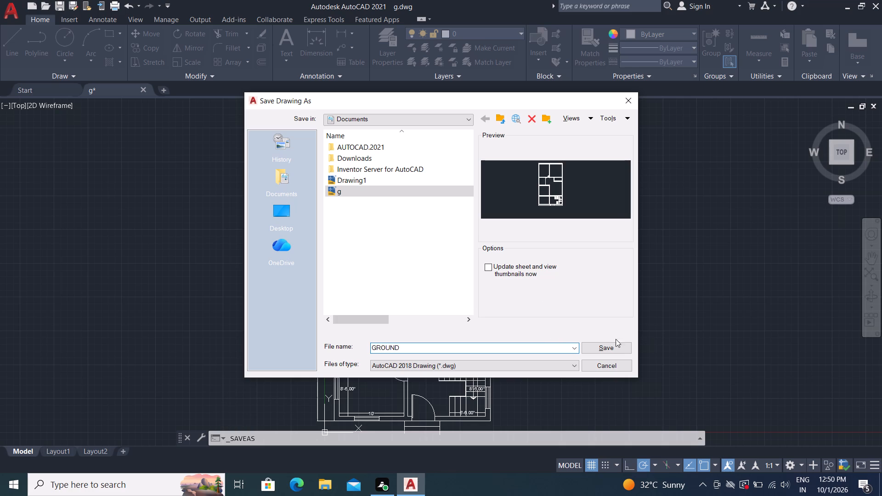
pyautogui.click(612, 346)
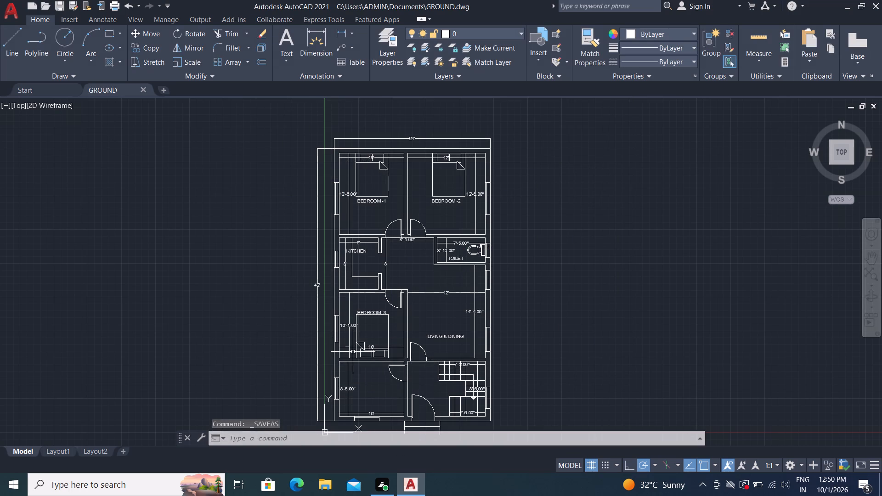
# Set up a plot with DWG To PDF.pc3, using a window plot area around the whole floor plan with its dimensions.
pyautogui.hotkey('ctrl', 'p')
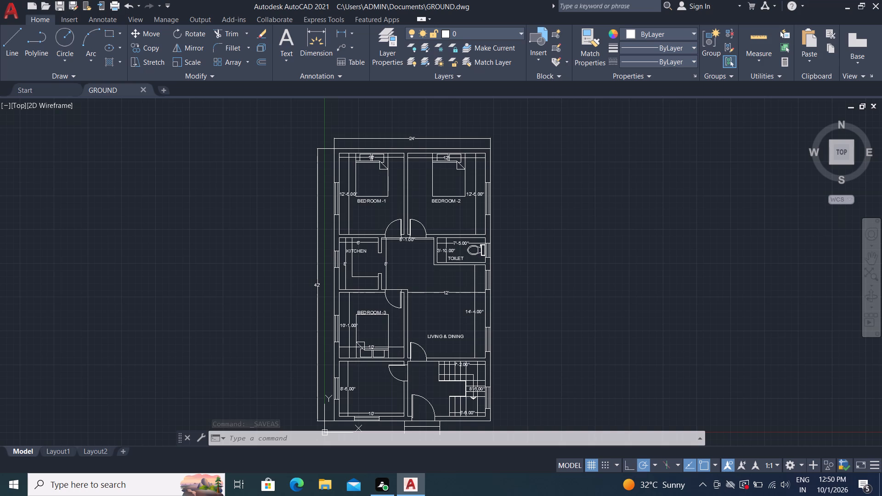
pyautogui.click(341, 158)
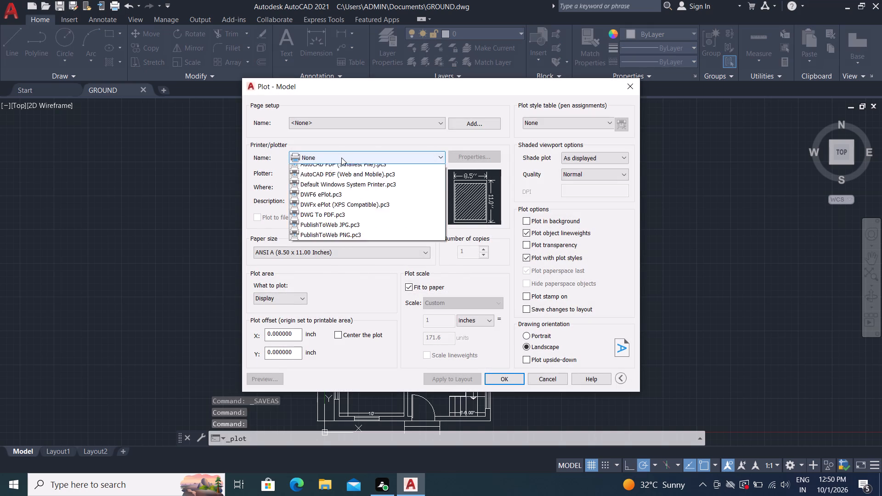
pyautogui.click(350, 302)
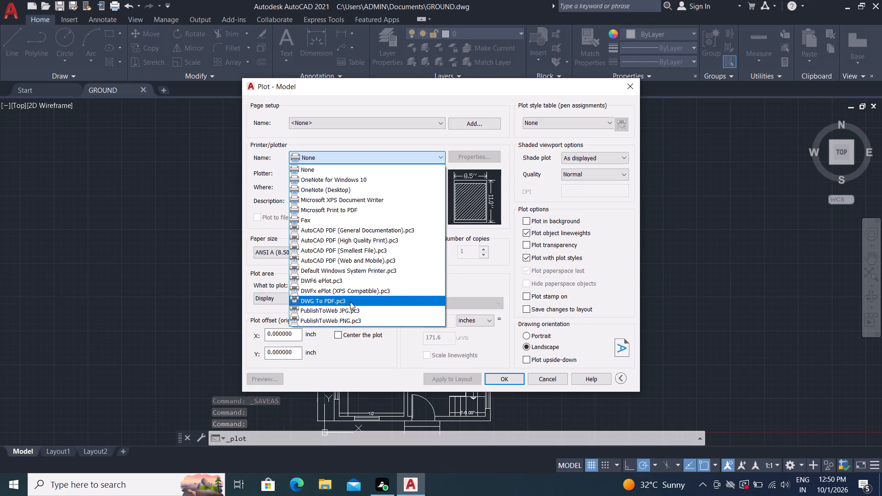
pyautogui.click(295, 301)
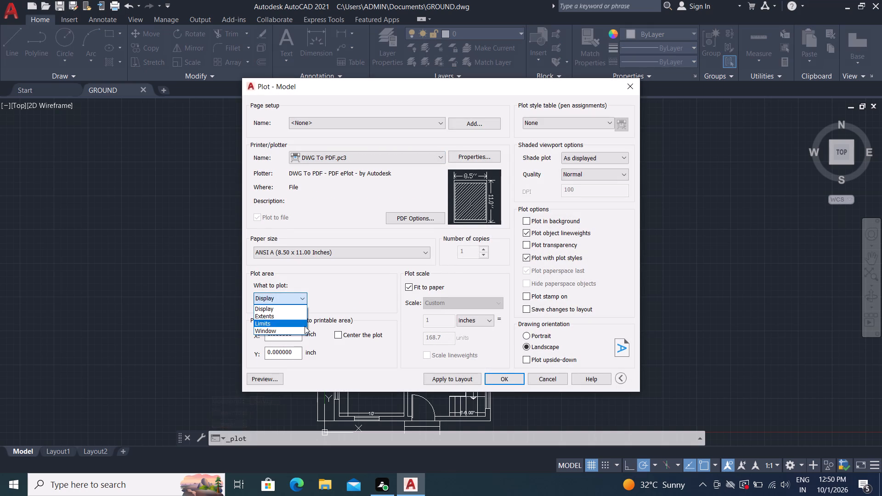
pyautogui.click(305, 328)
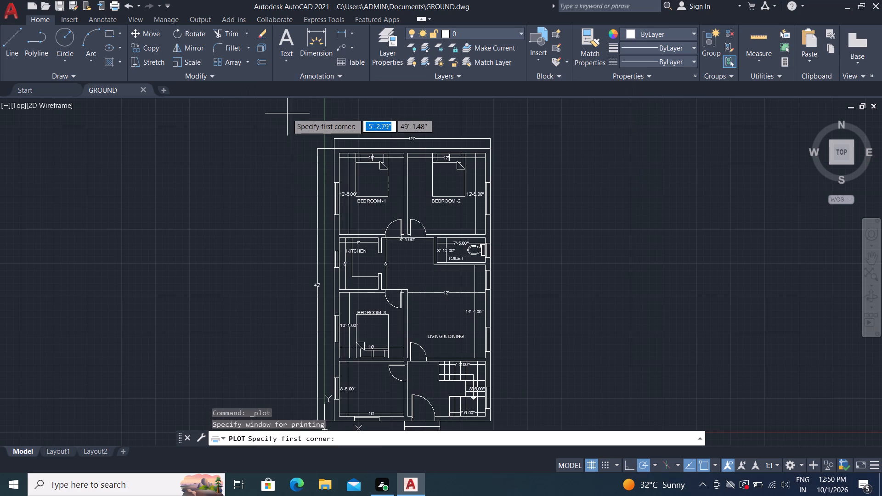
pyautogui.click(287, 113)
pyautogui.moveTo(532, 228); pyautogui.dragTo(477, 157, button='middle')
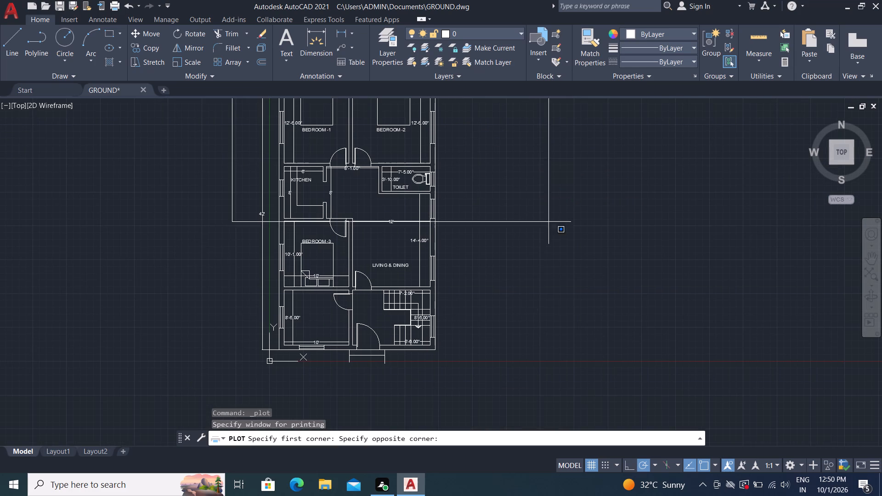
pyautogui.click(462, 383)
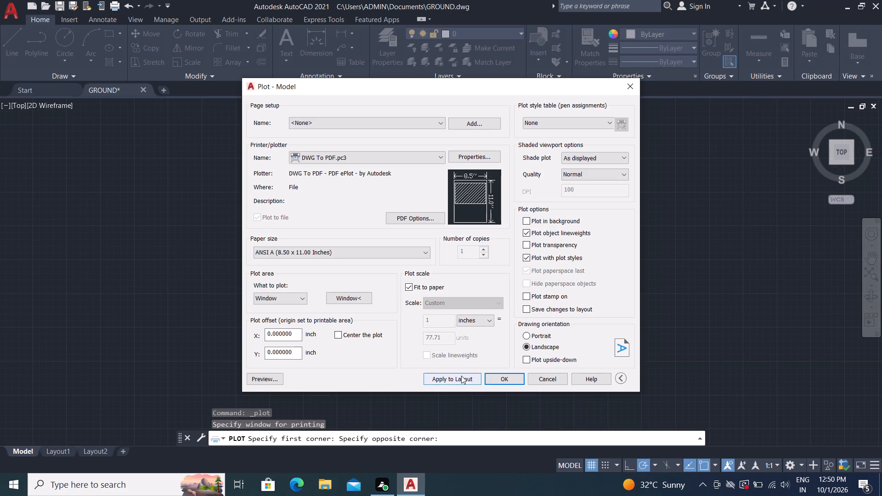
# Plot the floor plan to GROUND-Model.pdf in the Documents folder.
pyautogui.click(494, 378)
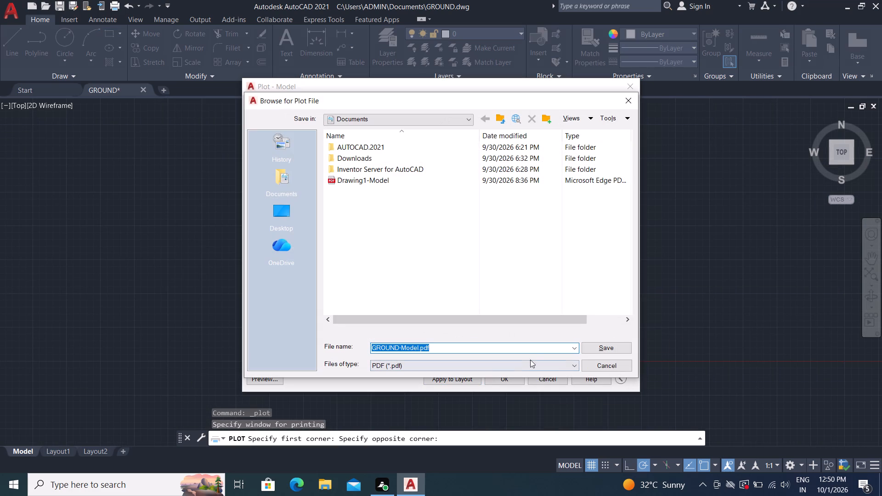
pyautogui.click(605, 347)
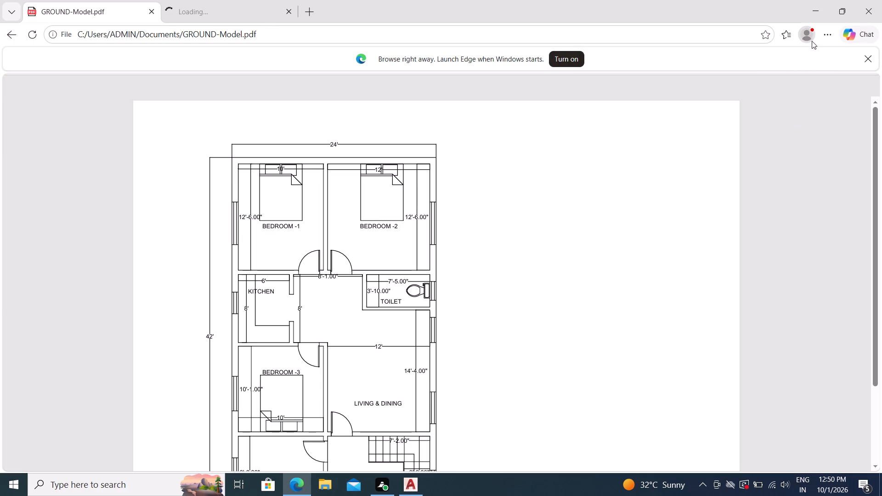
# Save a copy of the plotted floor plan as GROUND-Model in the Downloads folder and close the PDF viewer.
pyautogui.click(743, 84)
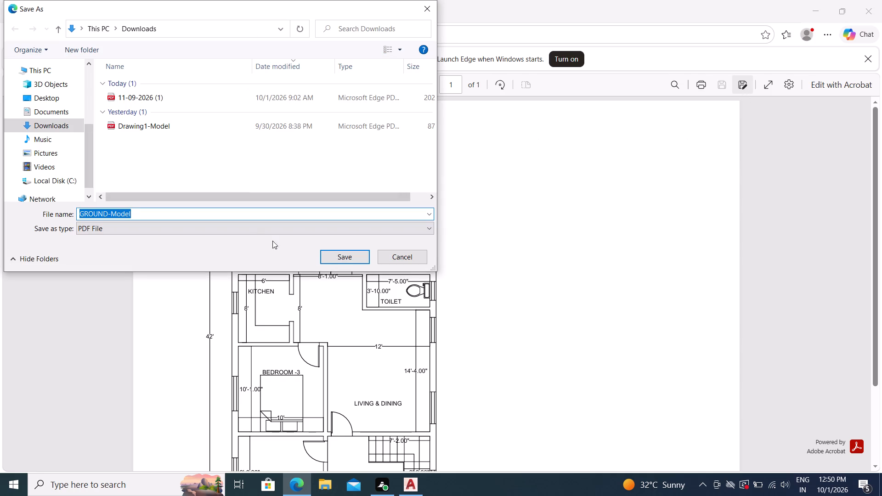
pyautogui.click(335, 255)
pyautogui.scroll(-4, 481, 241)
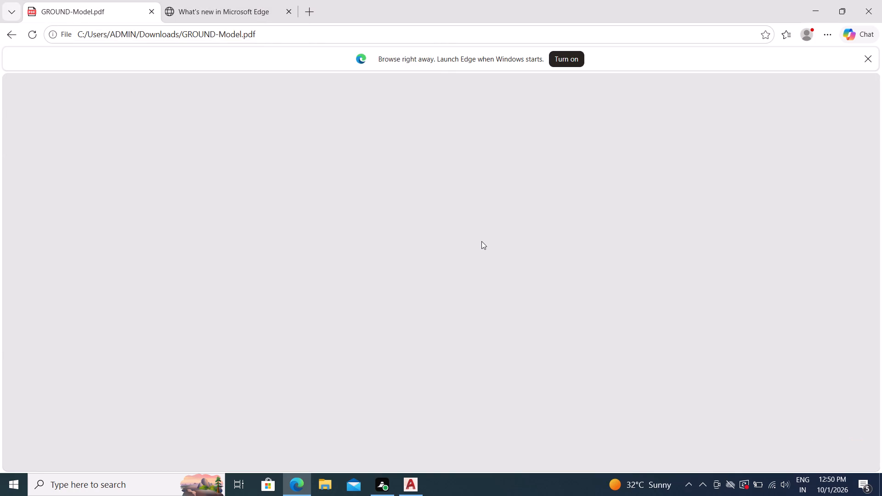
pyautogui.scroll(-5, 481, 241)
pyautogui.scroll(-9, 392, 272)
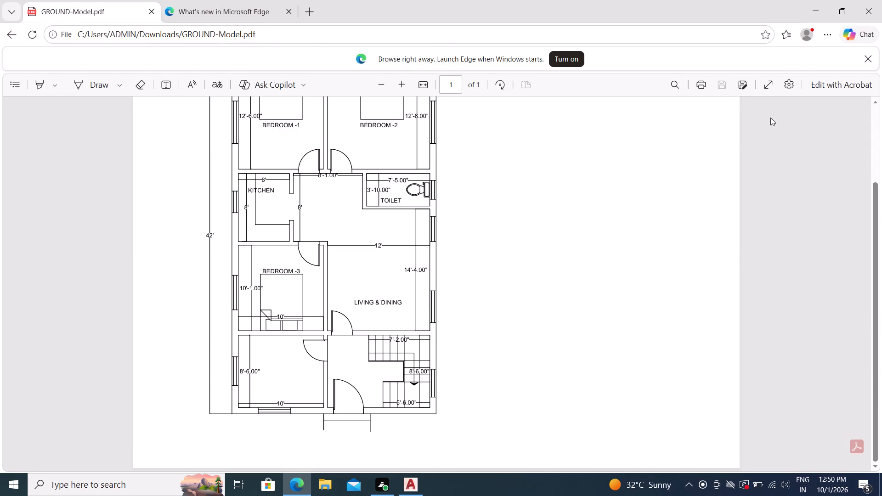
pyautogui.click(865, 5)
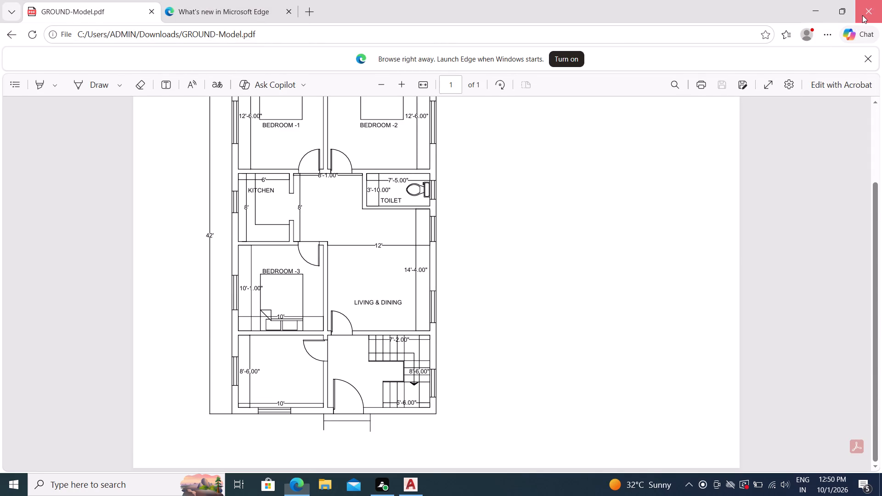
# Trim the inner and outer wall lines crossing the window opening in BEDROOM -2's exterior wall.
pyautogui.moveTo(419, 165); pyautogui.dragTo(424, 189, button='middle')
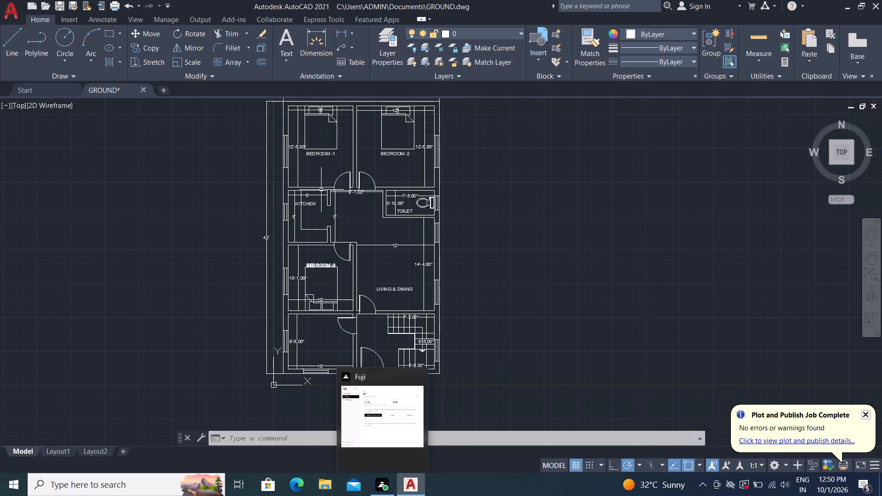
pyautogui.moveTo(360, 209); pyautogui.dragTo(368, 218, button='middle')
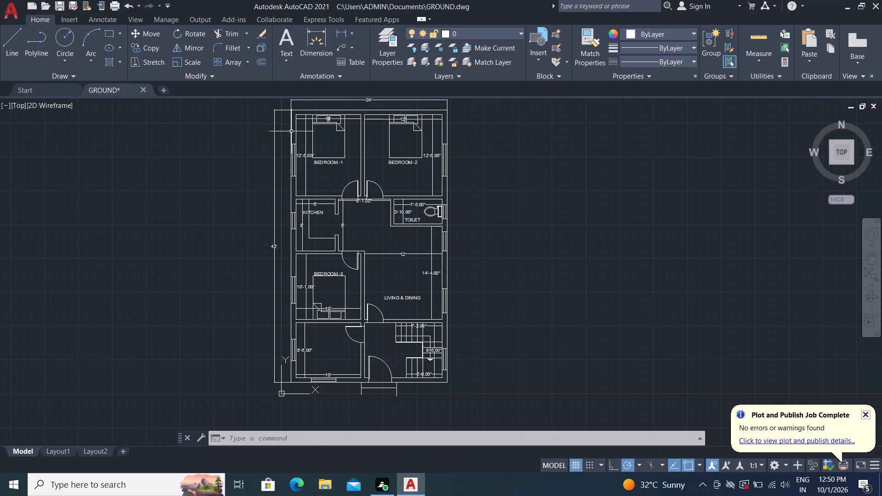
pyautogui.write('TR')
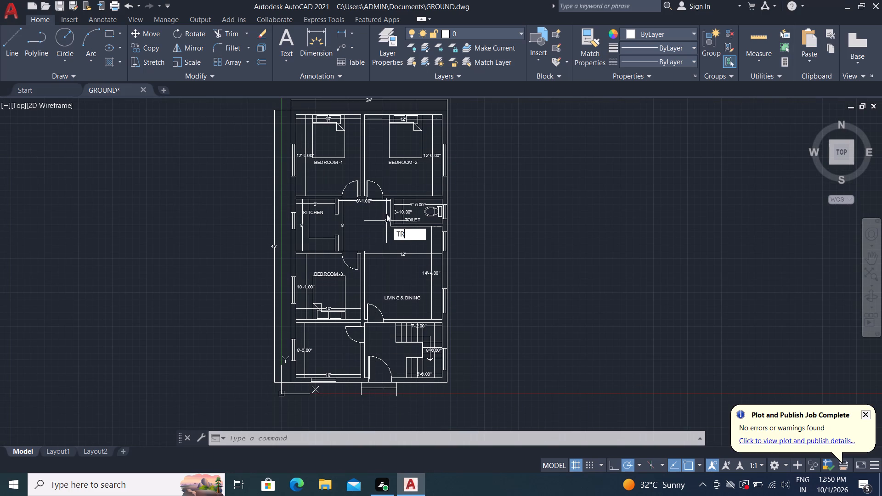
pyautogui.press('space')
pyautogui.press('Escape')
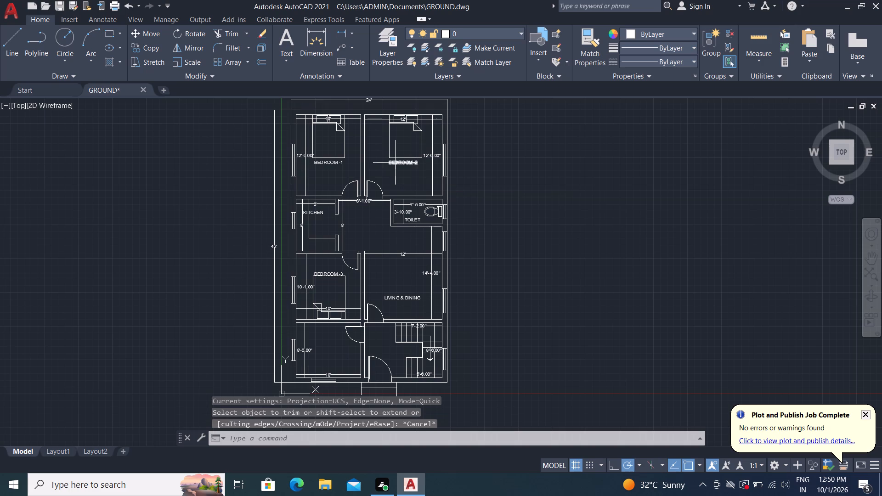
pyautogui.scroll(3, 462, 142)
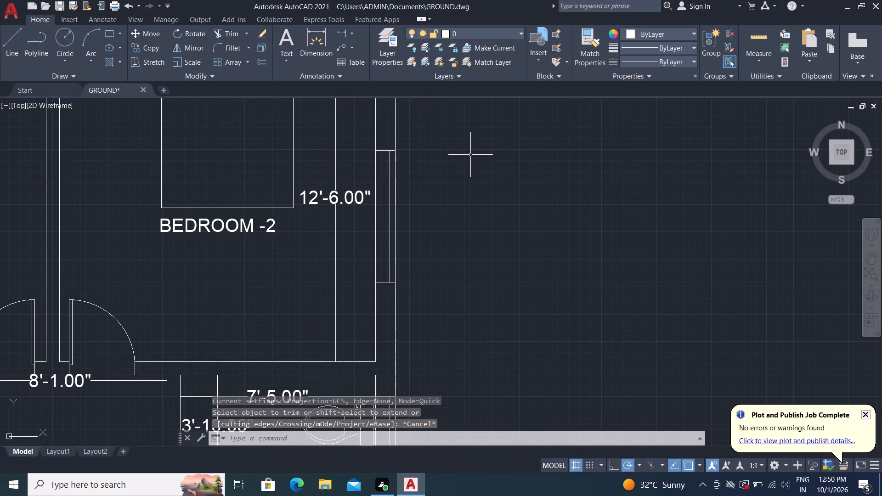
pyautogui.press('t')
pyautogui.press('r')
pyautogui.press('space')
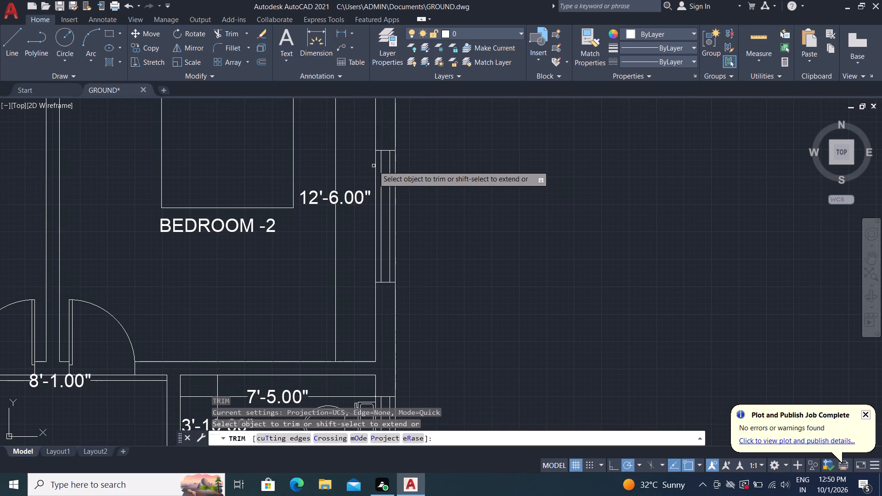
pyautogui.click(374, 175)
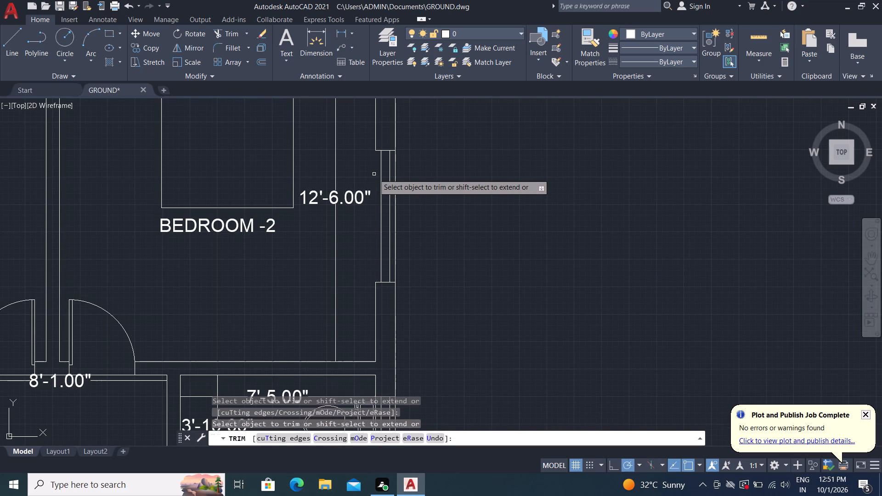
pyautogui.moveTo(394, 179); pyautogui.dragTo(398, 185)
pyautogui.click(395, 231)
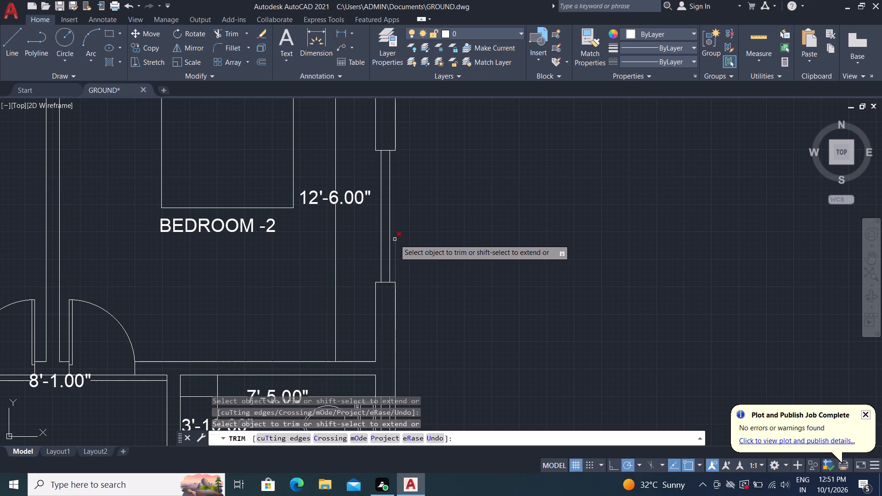
pyautogui.click(395, 239)
# Trim the inner and outer wall lines crossing the lower window of the LIVING & DINING room.
pyautogui.scroll(-3, 452, 163)
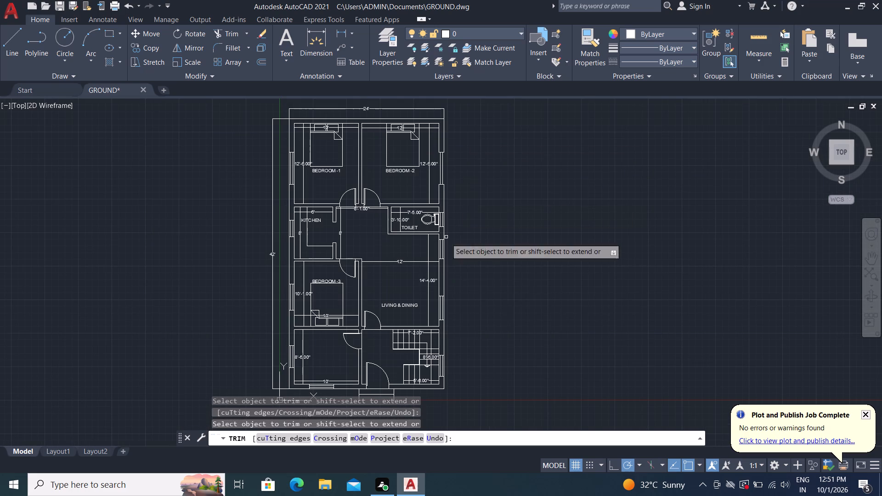
pyautogui.scroll(4, 440, 304)
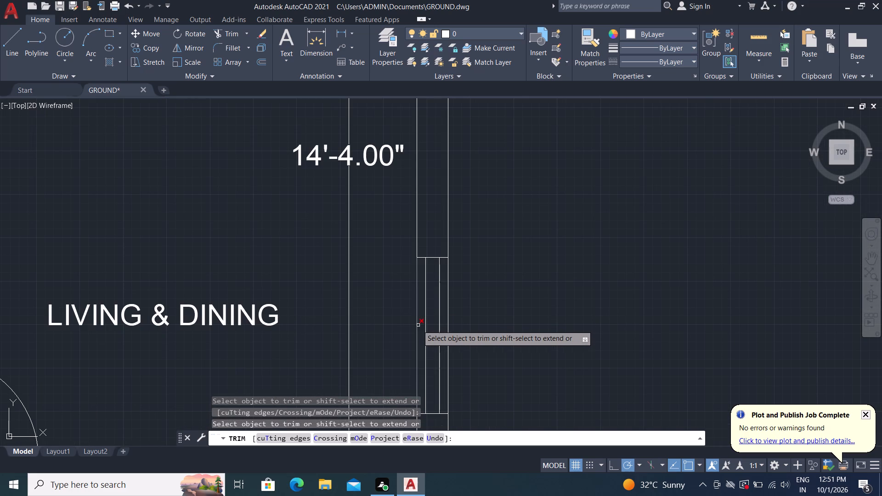
pyautogui.click(416, 327)
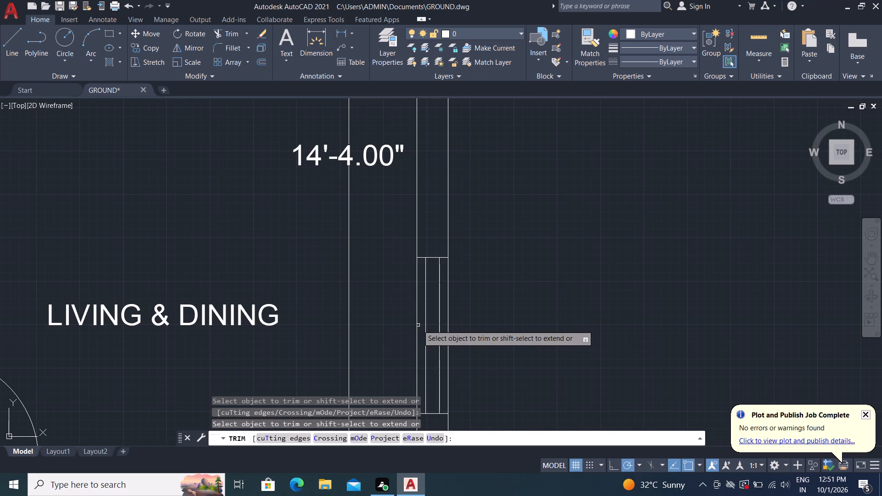
pyautogui.click(418, 320)
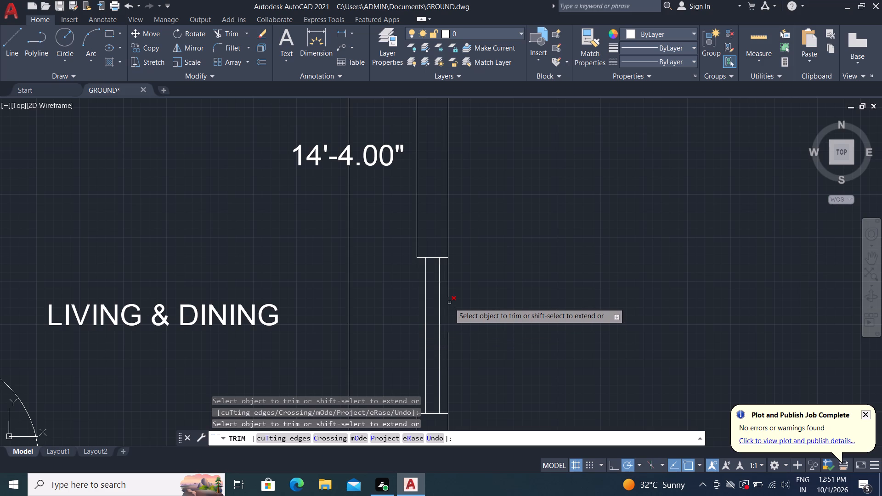
pyautogui.click(449, 303)
pyautogui.click(449, 283)
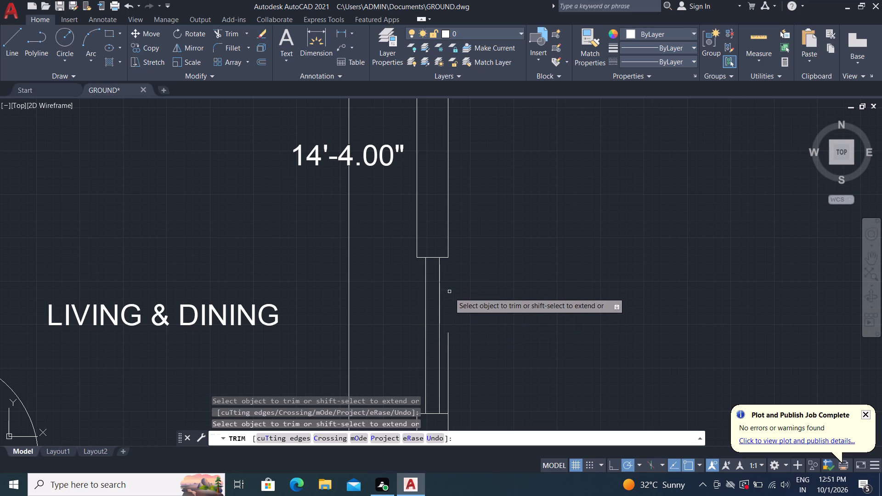
pyautogui.click(447, 344)
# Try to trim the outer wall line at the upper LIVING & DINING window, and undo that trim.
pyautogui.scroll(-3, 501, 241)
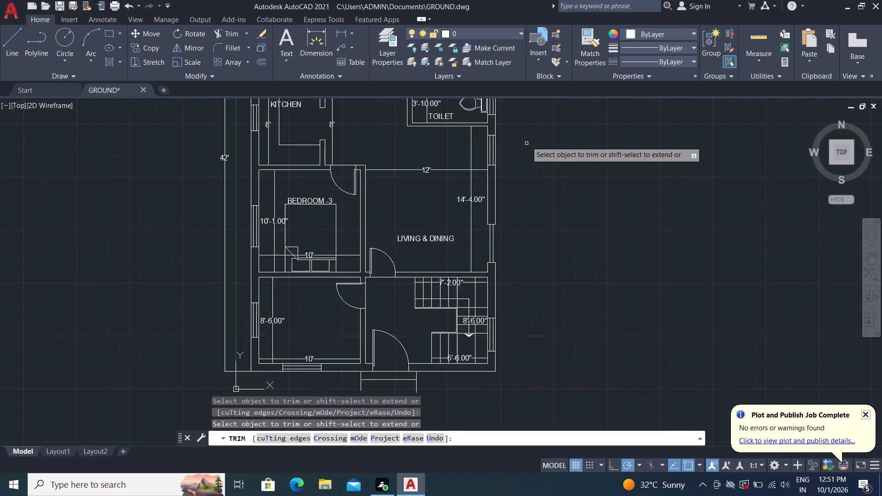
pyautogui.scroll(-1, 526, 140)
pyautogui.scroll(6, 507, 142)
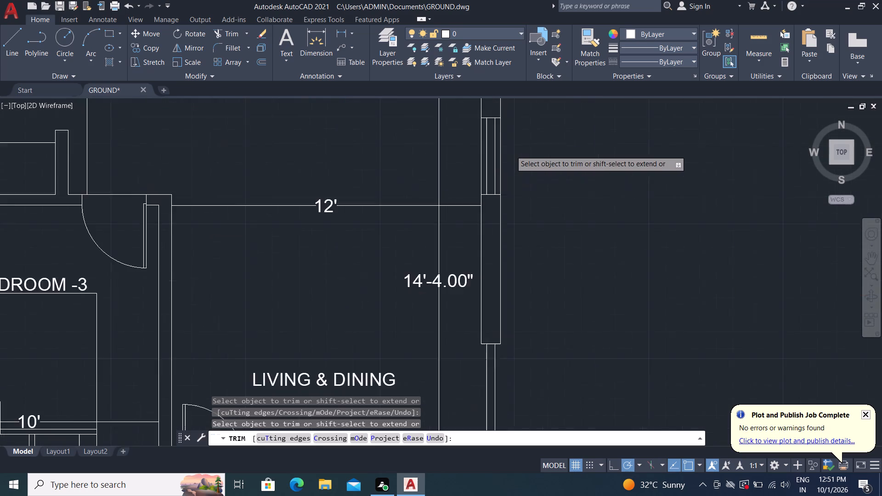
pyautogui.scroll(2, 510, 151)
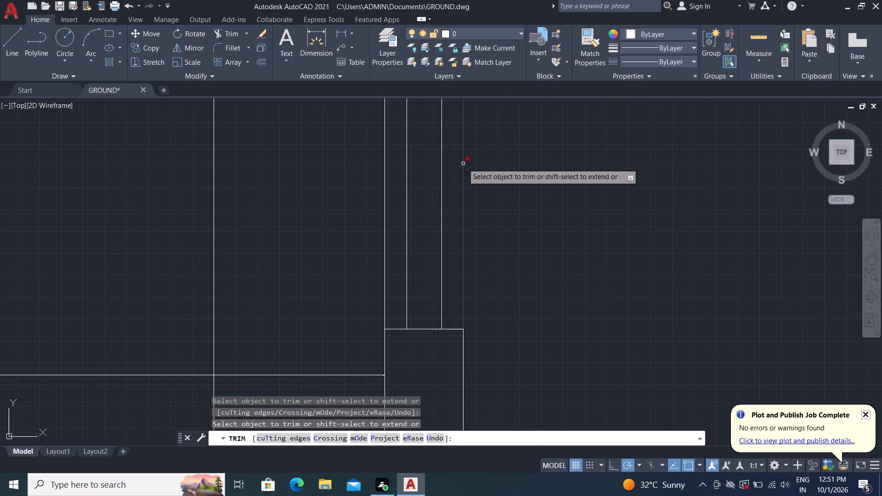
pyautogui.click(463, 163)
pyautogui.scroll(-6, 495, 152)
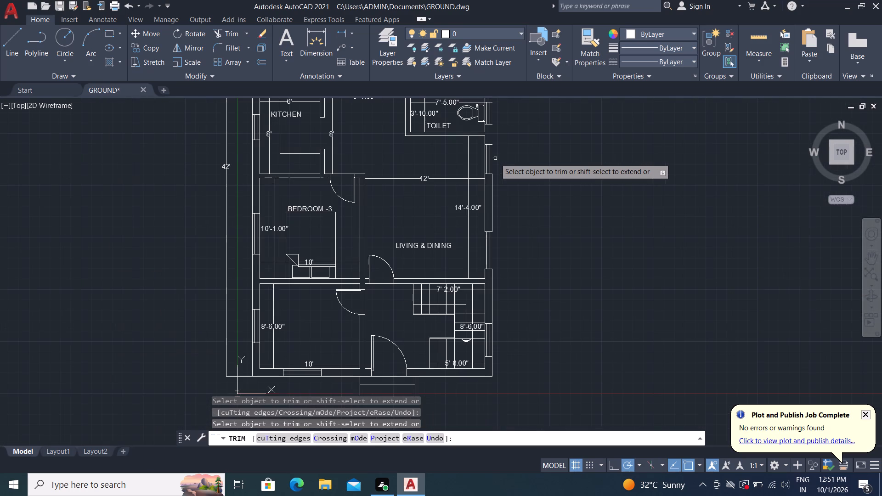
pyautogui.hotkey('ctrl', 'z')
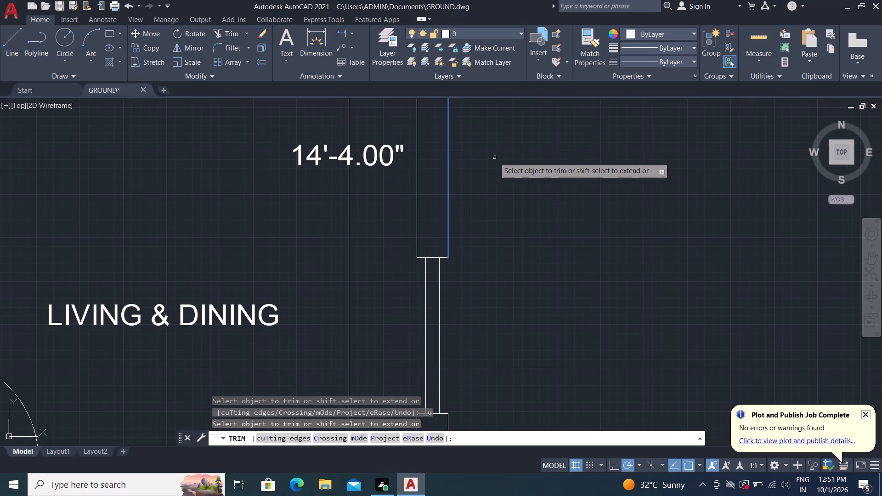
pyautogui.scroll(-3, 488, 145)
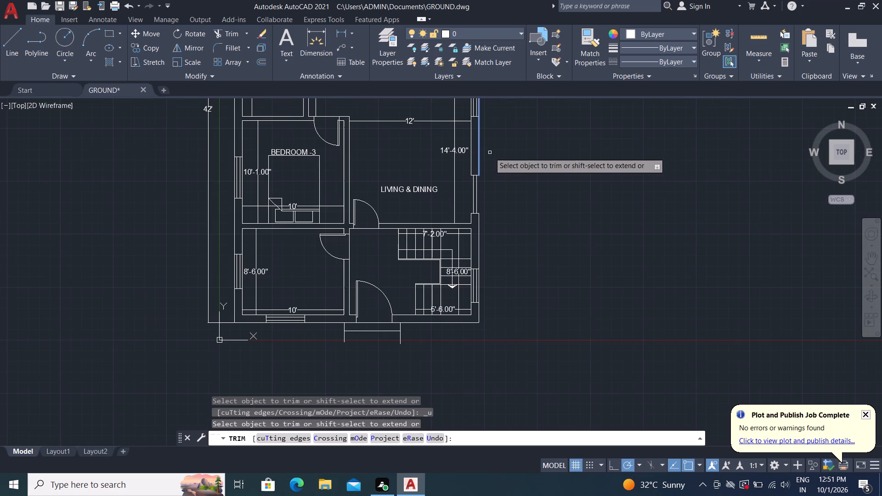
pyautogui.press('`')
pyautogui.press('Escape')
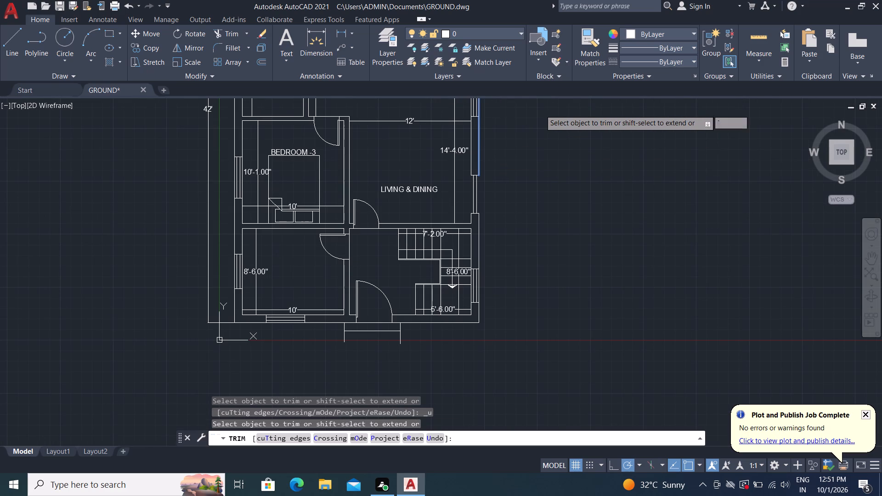
# Trim the inner wall line crossing the window just below the toilet in the living area's exterior wall.
pyautogui.moveTo(477, 135); pyautogui.dragTo(503, 209, button='middle')
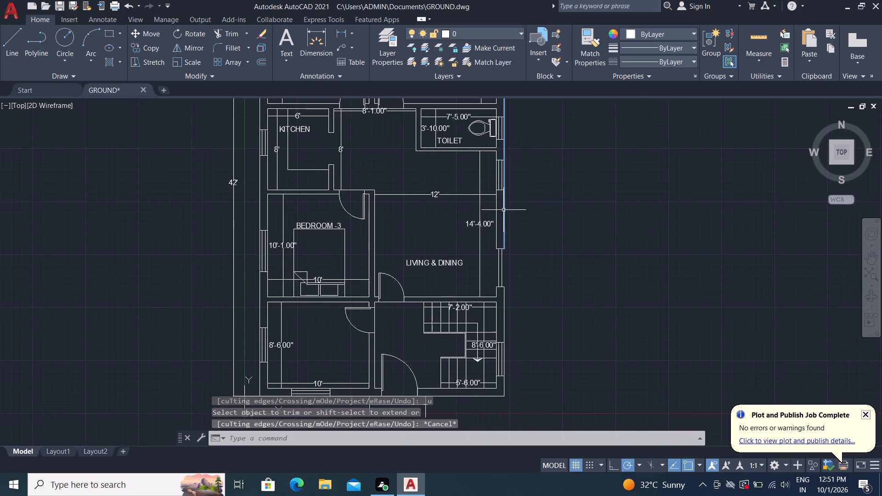
pyautogui.press('Escape')
pyautogui.scroll(3, 493, 160)
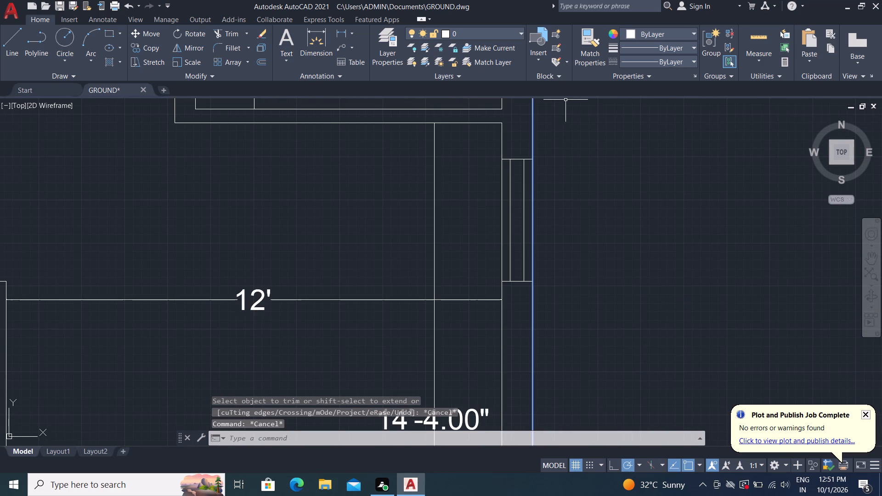
pyautogui.press('t')
pyautogui.press('r')
pyautogui.press('space')
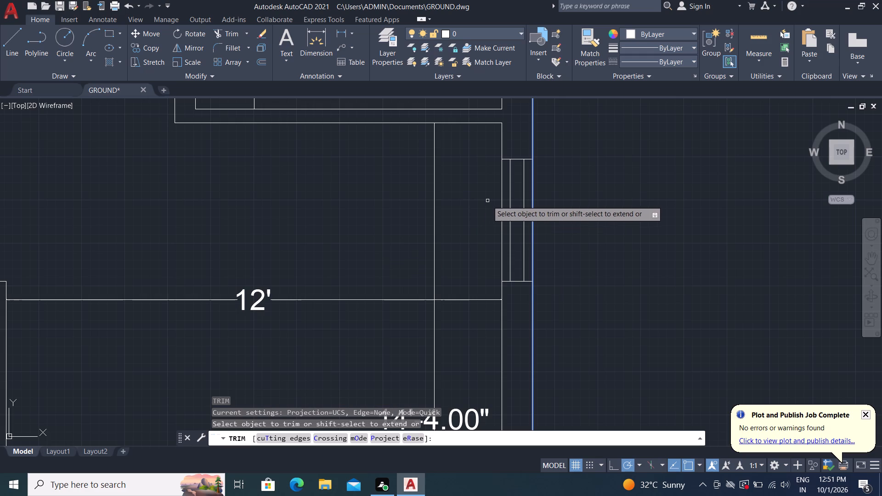
pyautogui.click(502, 219)
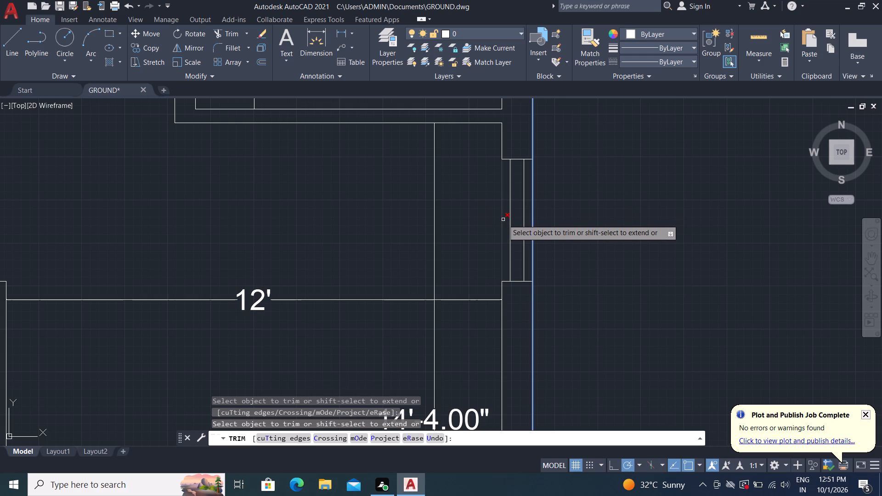
pyautogui.click(503, 220)
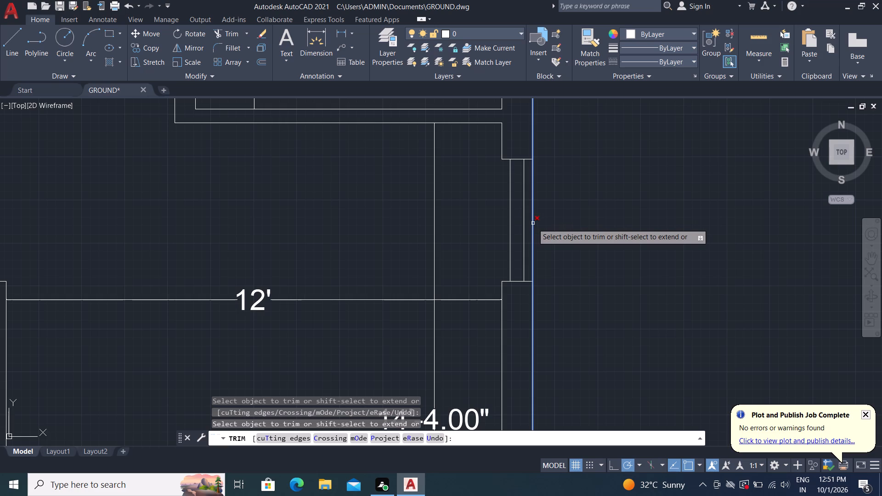
pyautogui.press('Escape')
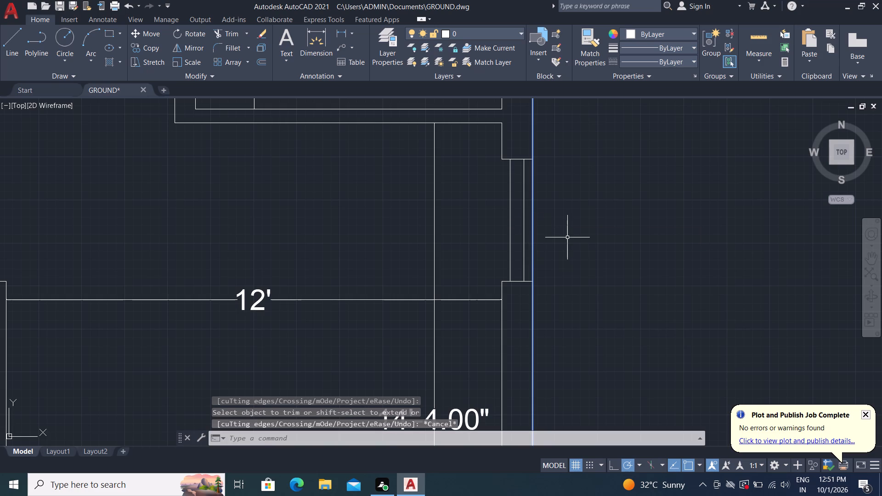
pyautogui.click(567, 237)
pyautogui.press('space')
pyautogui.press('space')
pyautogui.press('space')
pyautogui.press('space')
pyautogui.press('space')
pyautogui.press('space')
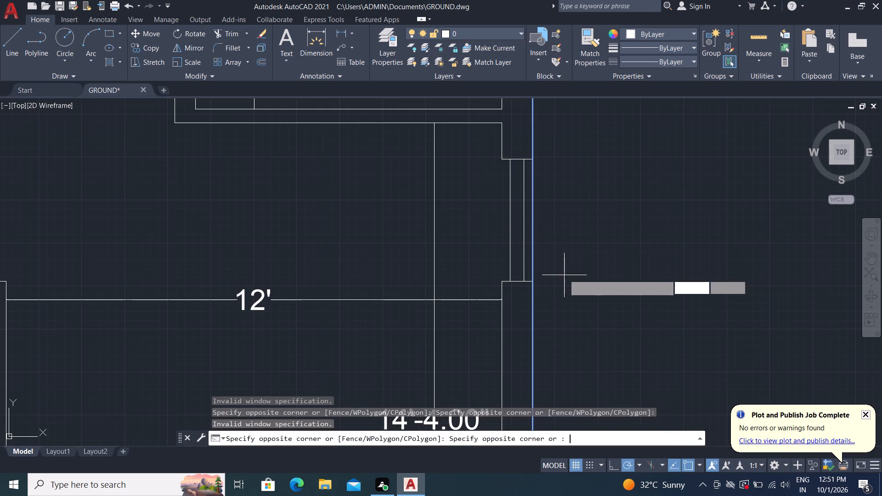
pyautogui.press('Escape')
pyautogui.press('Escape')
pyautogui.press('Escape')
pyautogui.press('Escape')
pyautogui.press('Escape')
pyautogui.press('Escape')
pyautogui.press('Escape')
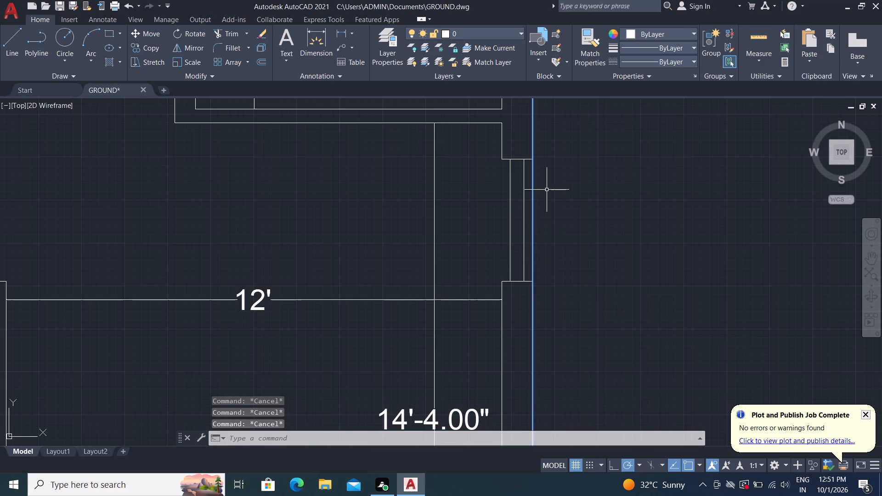
# Trim the inner and outer wall lines crossing the KITCHEN window in the exterior wall.
pyautogui.press('t')
pyautogui.press('r')
pyautogui.press('space')
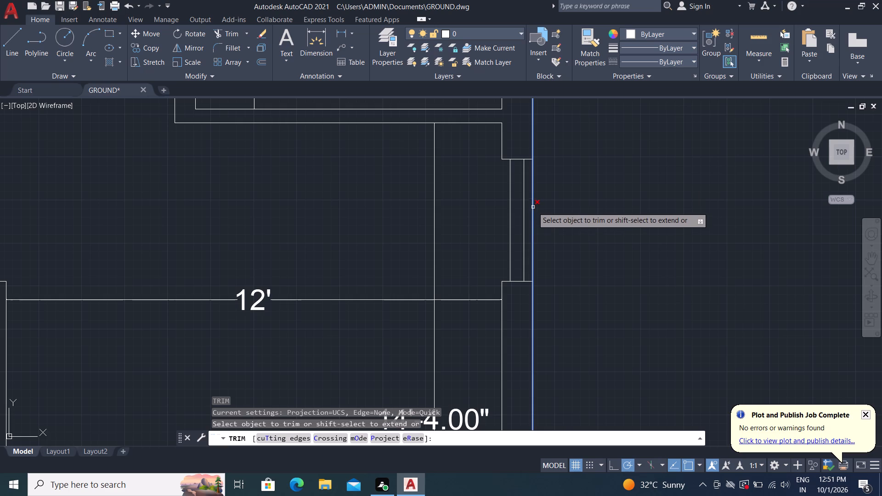
pyautogui.scroll(-4, 585, 222)
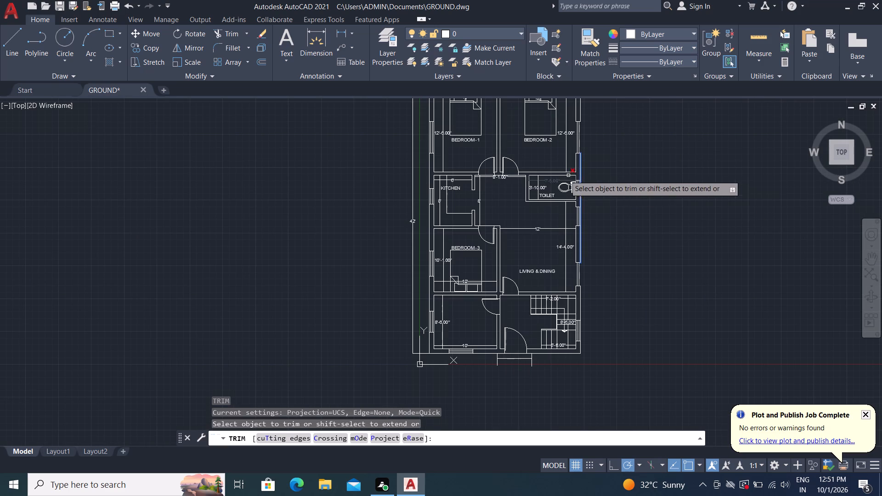
pyautogui.scroll(3, 444, 190)
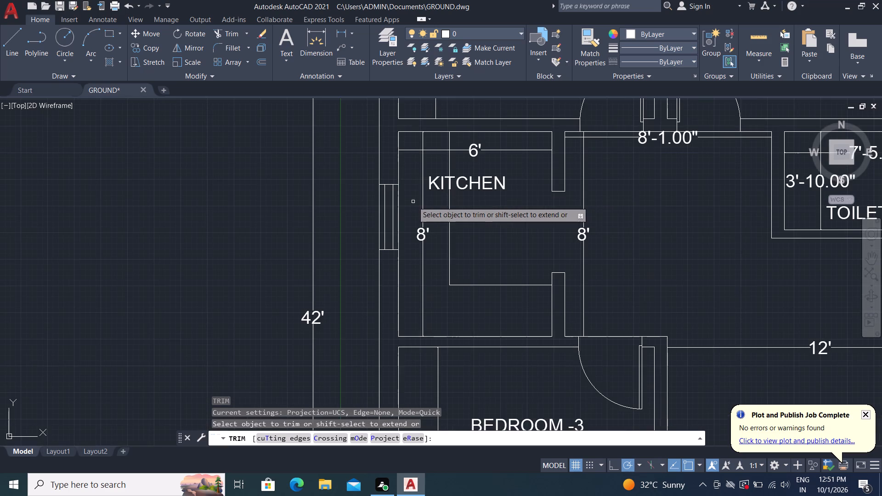
pyautogui.scroll(2, 413, 202)
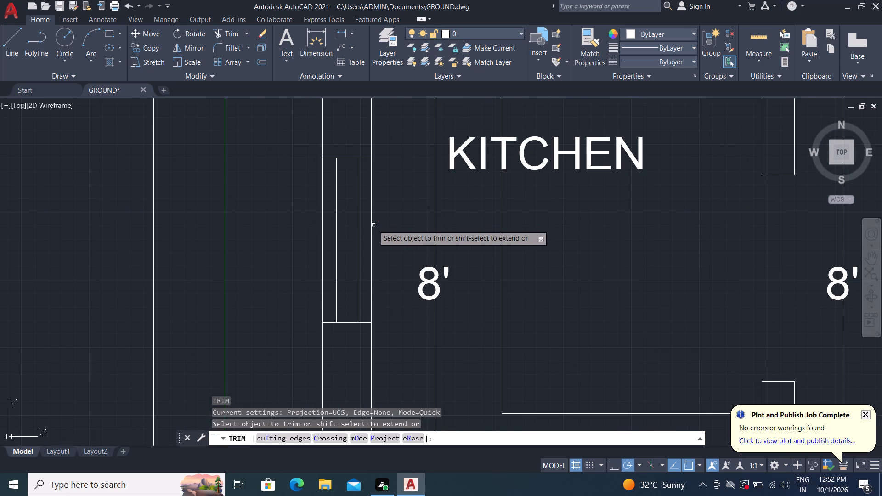
pyautogui.click(373, 225)
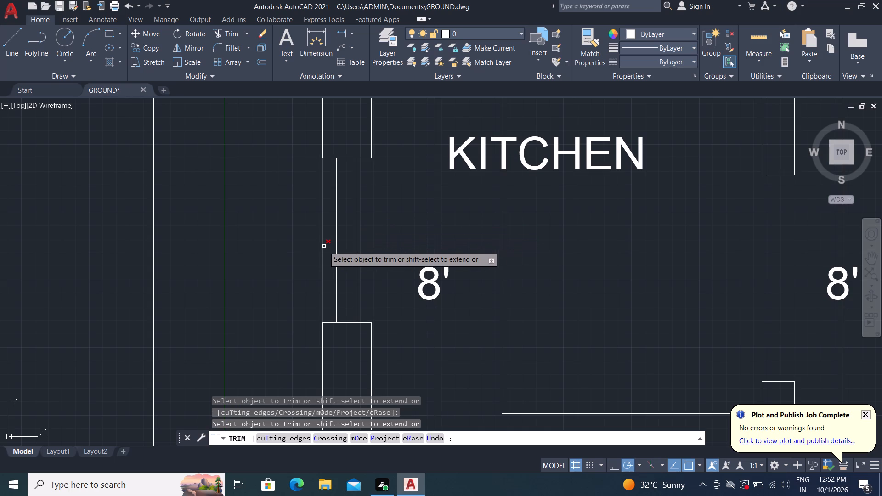
pyautogui.click(323, 246)
# Trim the outer and inner wall lines crossing BEDROOM -3's exterior window opening.
pyautogui.scroll(-5, 227, 135)
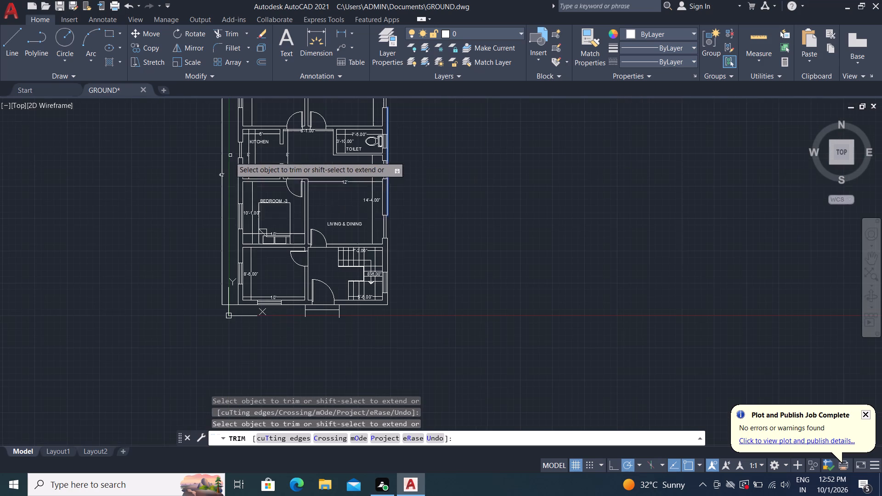
pyautogui.scroll(5, 236, 225)
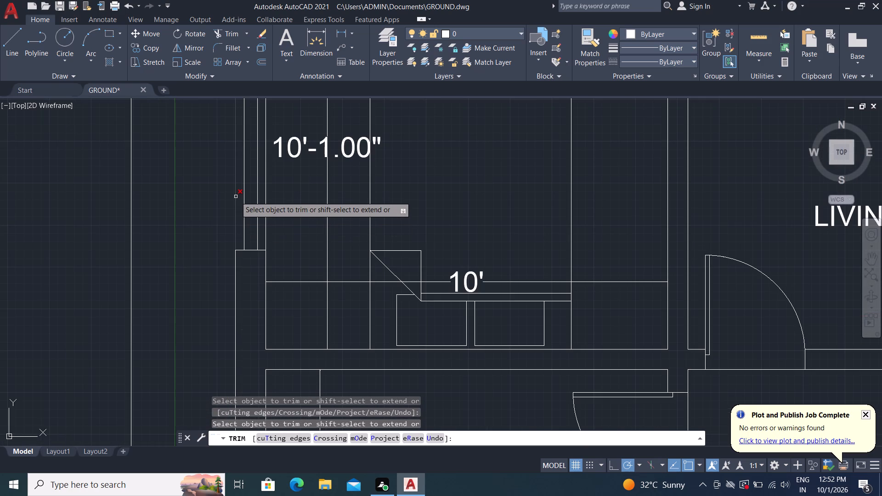
pyautogui.scroll(-2, 233, 179)
pyautogui.click(234, 175)
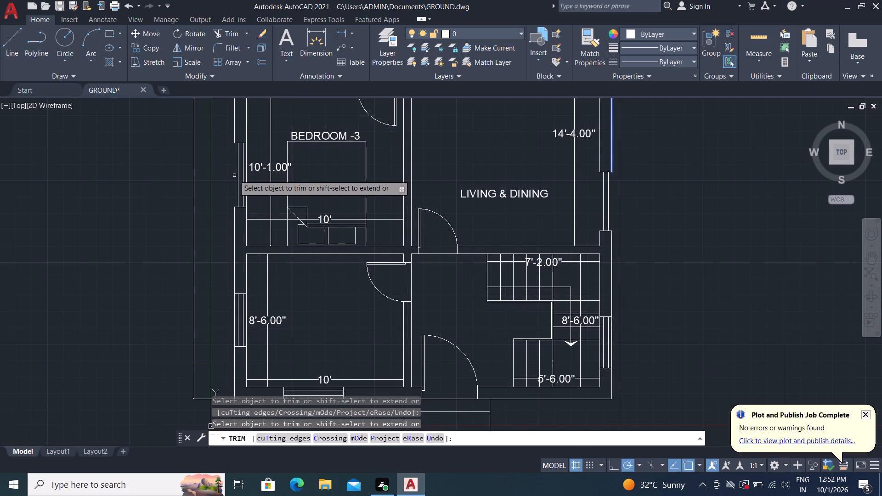
pyautogui.scroll(4, 247, 167)
pyautogui.scroll(-1, 237, 159)
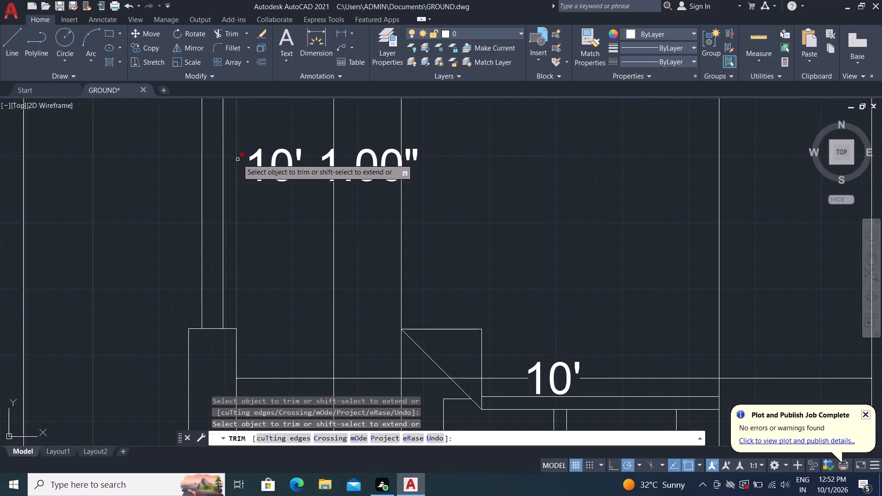
pyautogui.scroll(-2, 237, 158)
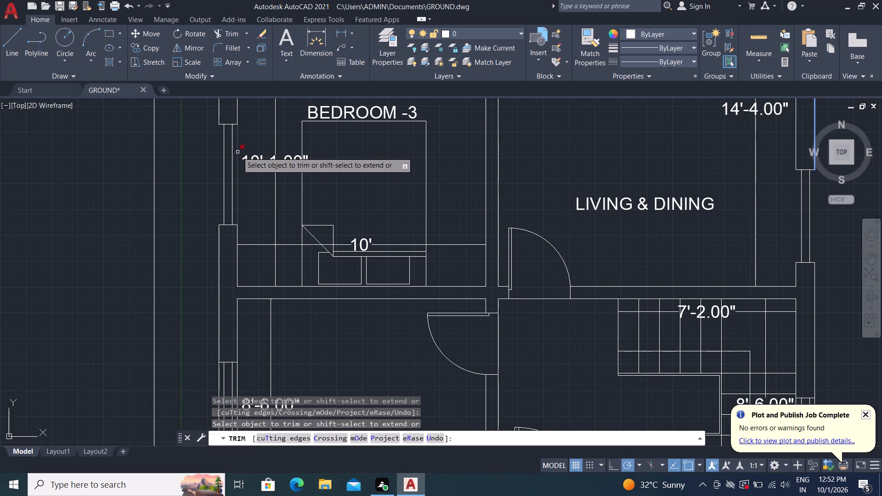
pyautogui.click(237, 152)
# Trim the wall lines crossing both window openings of the 10' by 8'-6" room below BEDROOM -3.
pyautogui.moveTo(196, 300); pyautogui.dragTo(295, 125, button='middle')
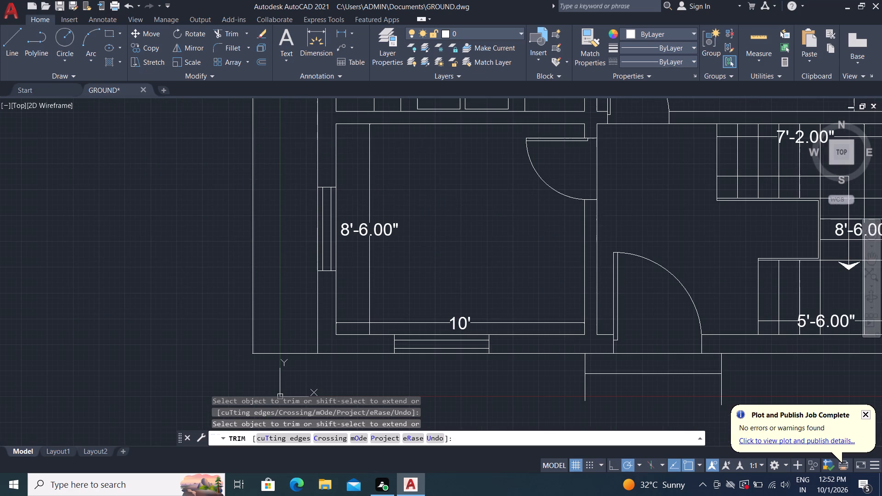
pyautogui.scroll(1, 309, 235)
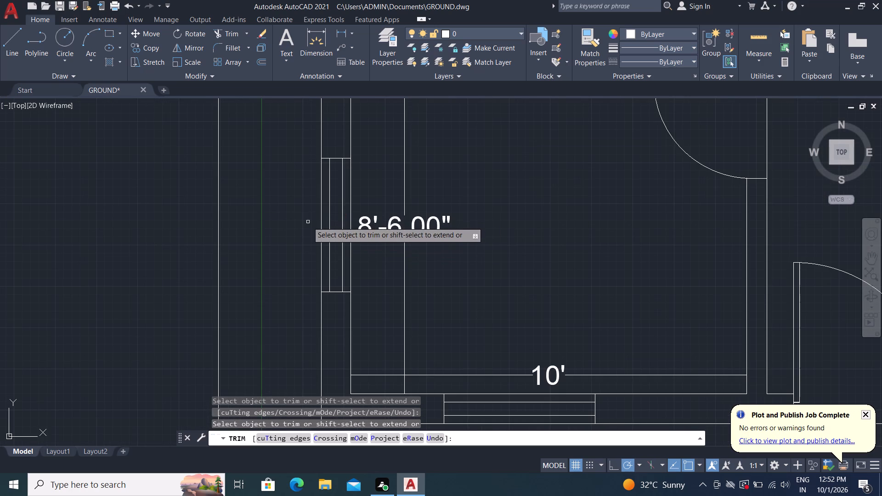
pyautogui.click(322, 227)
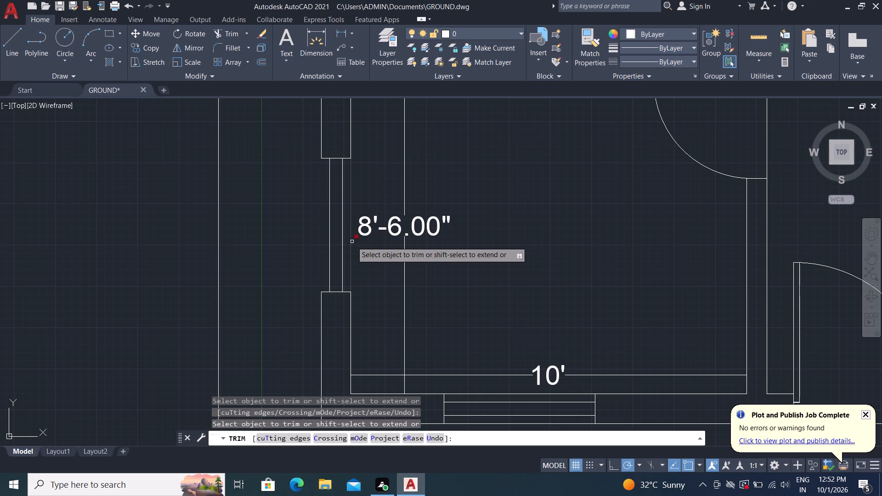
pyautogui.click(352, 242)
pyautogui.scroll(-2, 284, 185)
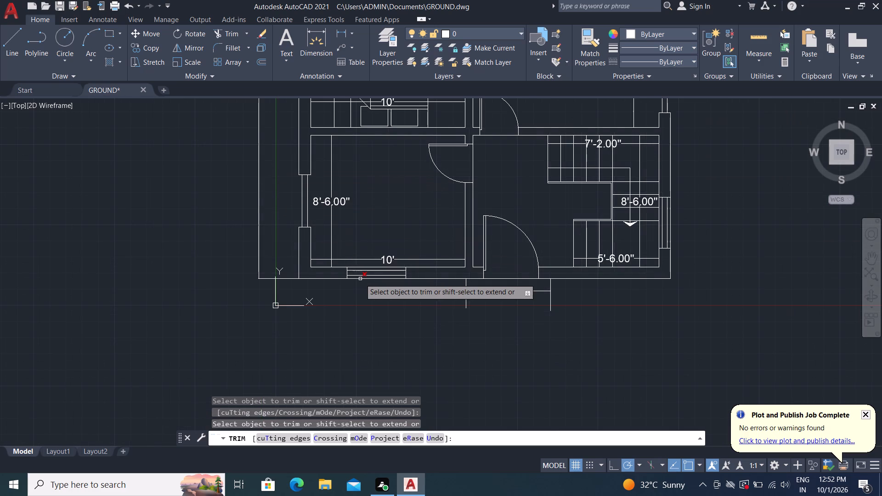
pyautogui.scroll(3, 359, 278)
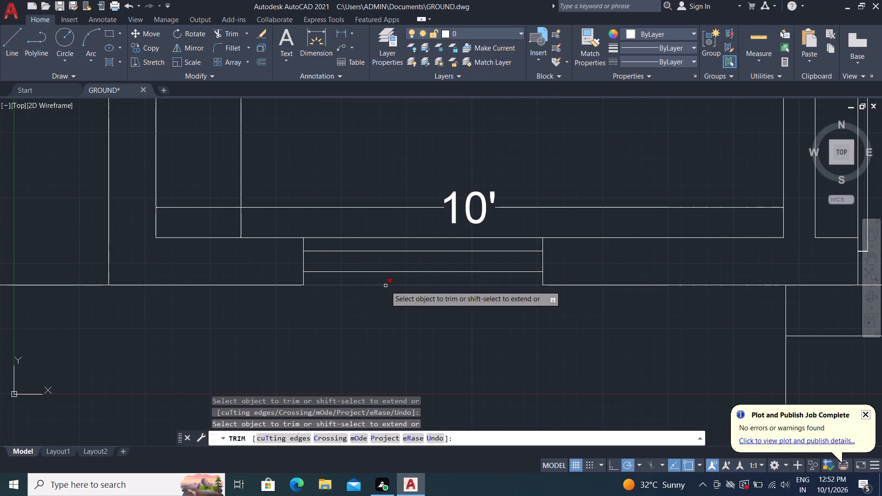
pyautogui.click(385, 286)
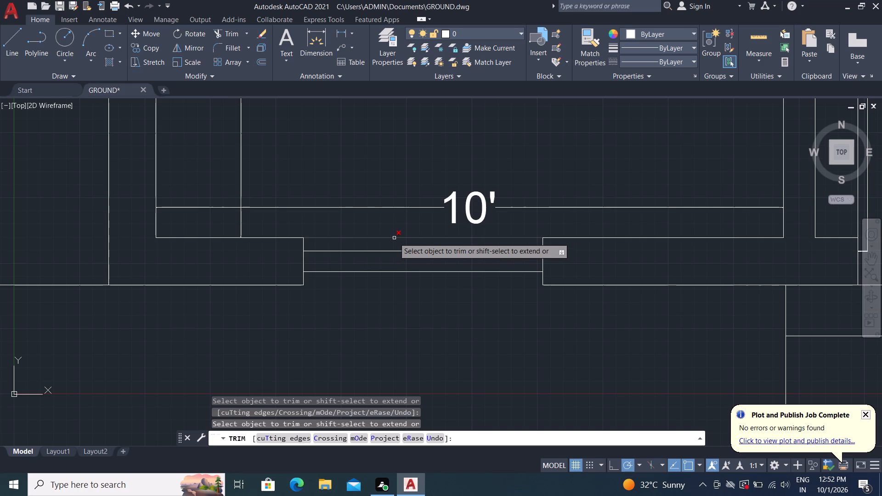
pyautogui.click(394, 237)
# Trim the inner and outer wall lines crossing the window opening beside the staircase.
pyautogui.scroll(-5, 394, 356)
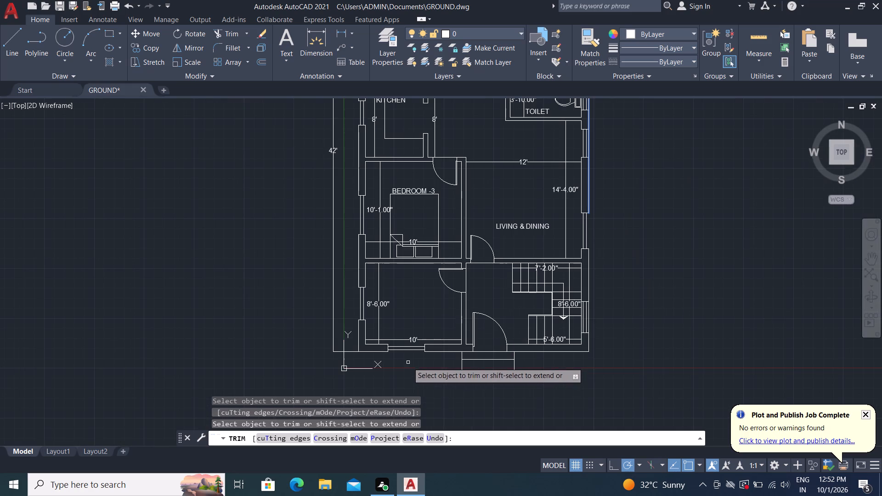
pyautogui.scroll(5, 581, 320)
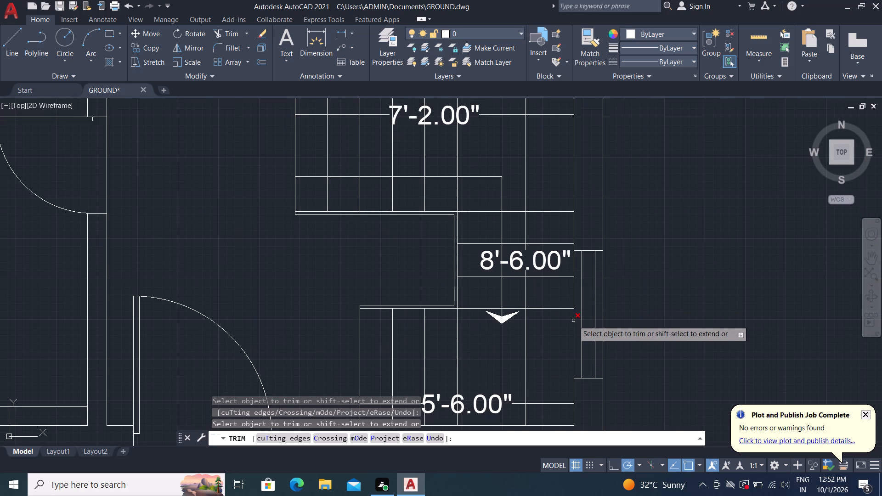
pyautogui.click(573, 321)
pyautogui.click(574, 299)
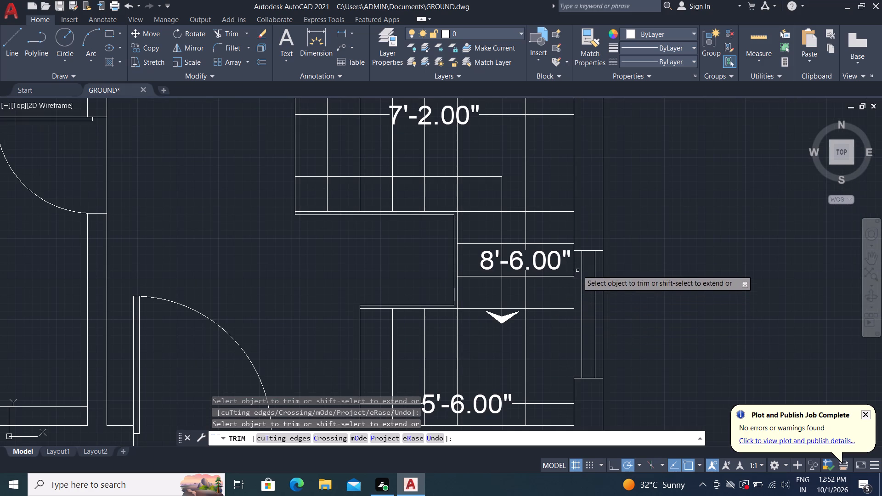
pyautogui.click(574, 264)
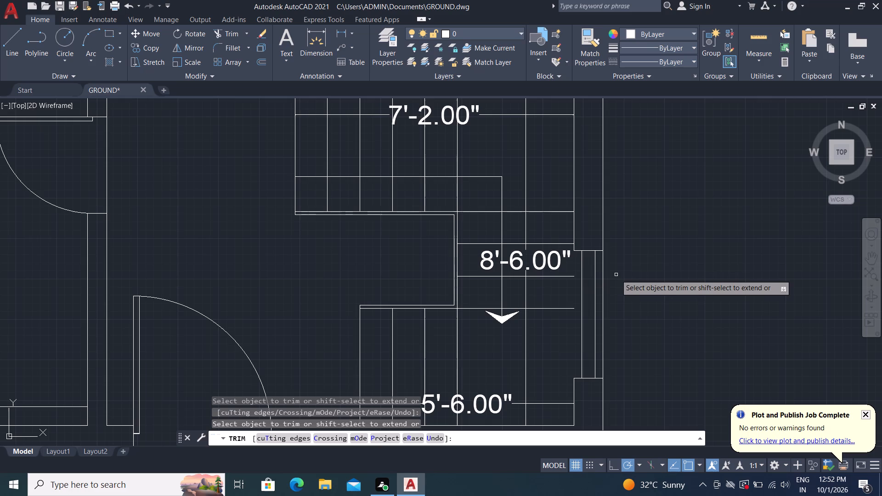
pyautogui.click(604, 292)
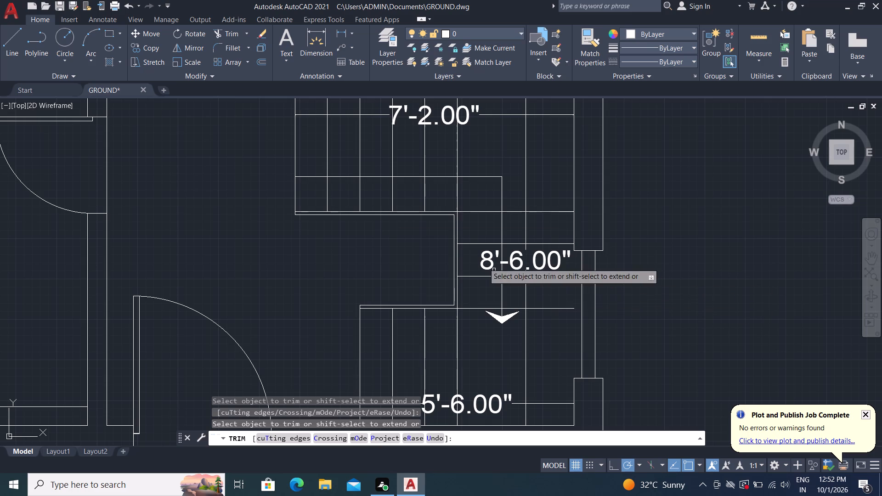
pyautogui.press('Escape')
# Trim the outer and inner wall lines crossing BEDROOM -1's exterior window opening.
pyautogui.scroll(-6, 258, 214)
pyautogui.scroll(2, 224, 141)
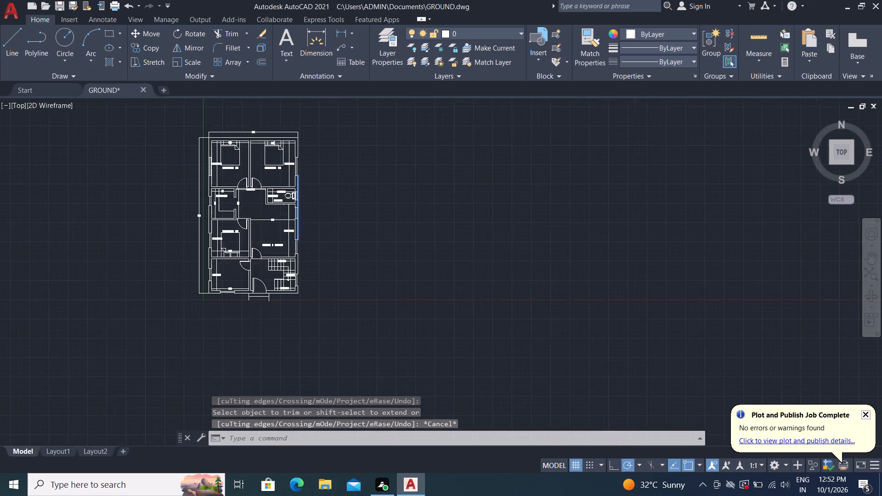
pyautogui.scroll(2, 224, 141)
pyautogui.press('space')
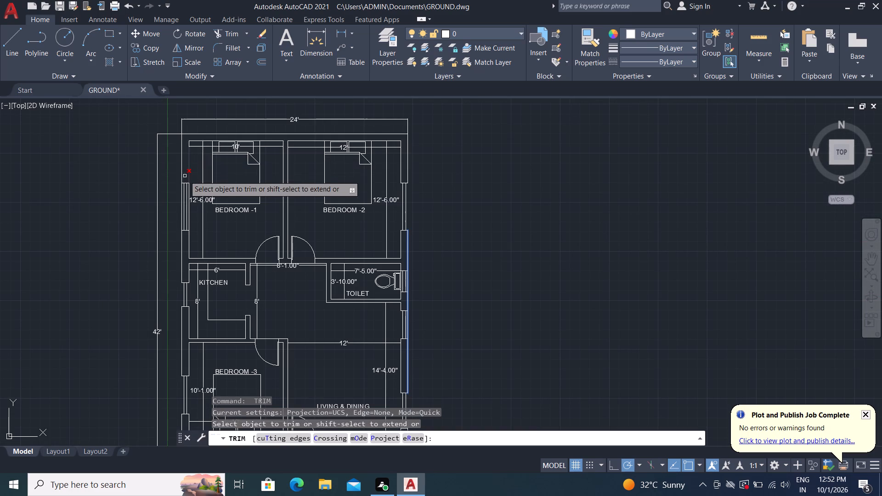
pyautogui.scroll(3, 185, 176)
pyautogui.click(174, 237)
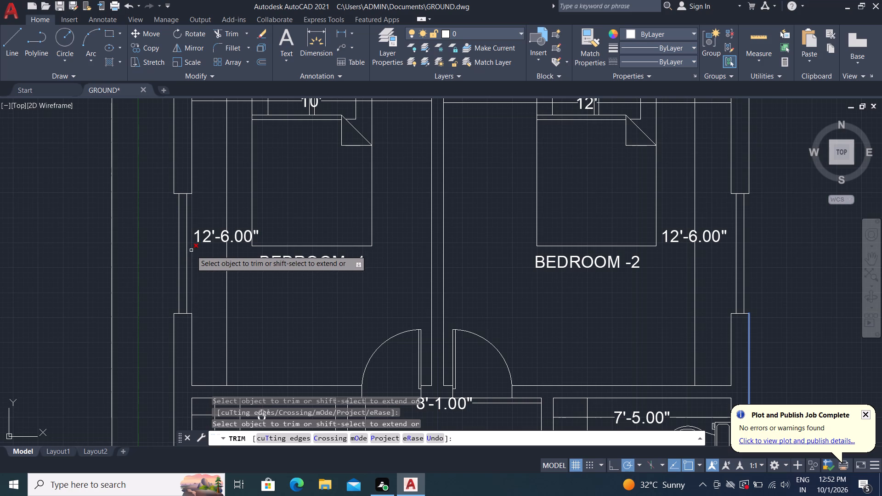
pyautogui.click(192, 251)
pyautogui.press('Escape')
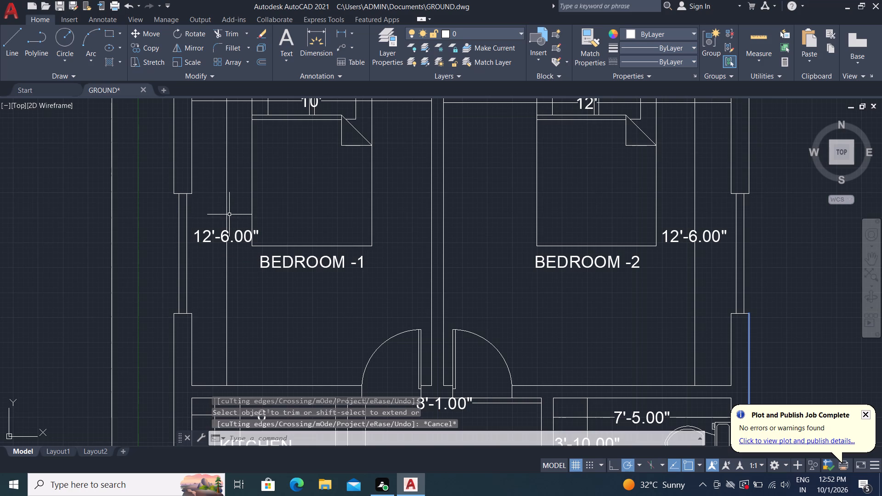
# Draw a 9" by 5' rectangle between opposite corners of BEDROOM -1's window opening.
pyautogui.press('r')
pyautogui.press('e')
pyautogui.press('c')
pyautogui.press('space')
pyautogui.doubleClick(119, 161)
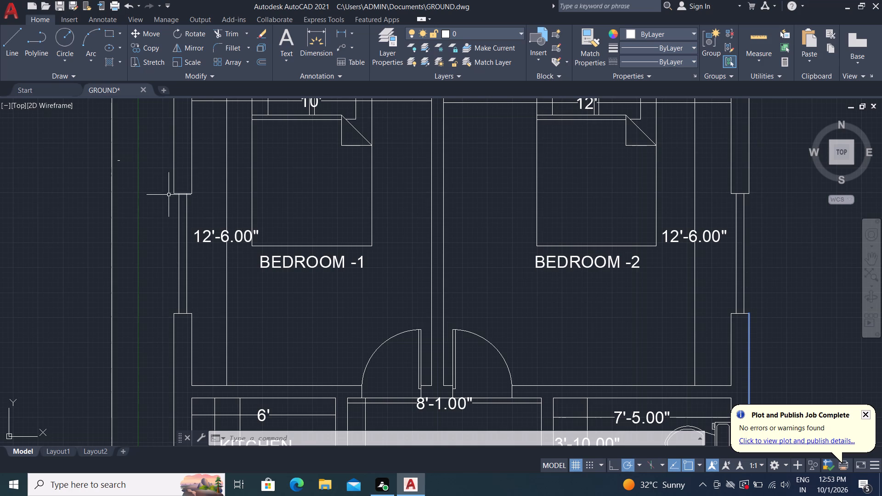
pyautogui.press('space')
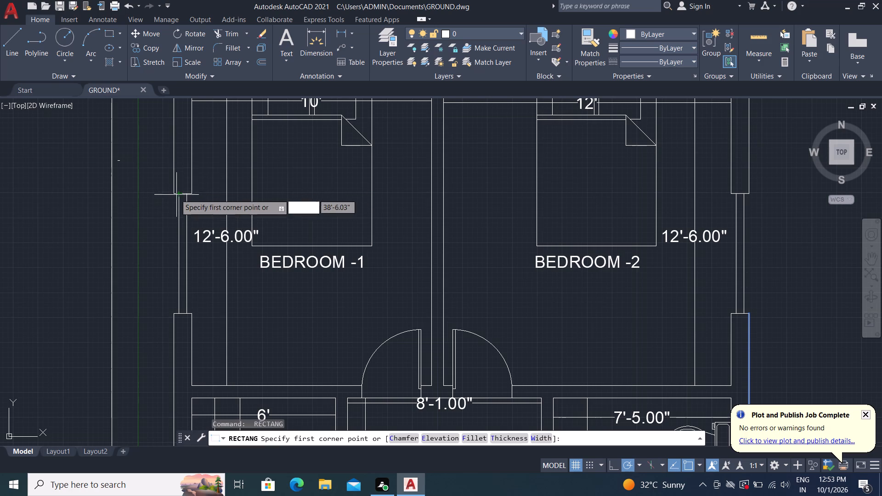
pyautogui.click(172, 194)
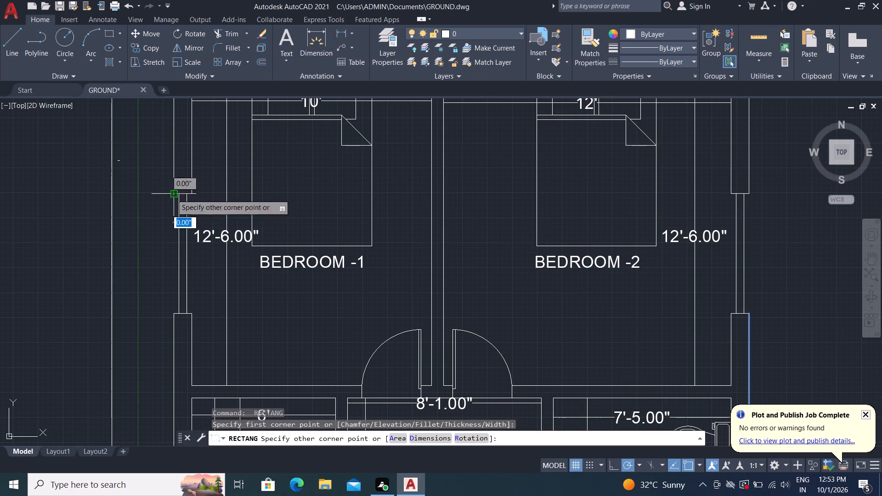
pyautogui.click(192, 312)
# Draw a 9" wide rectangle between opposite corners of the KITCHEN window opening.
pyautogui.scroll(-2, 271, 172)
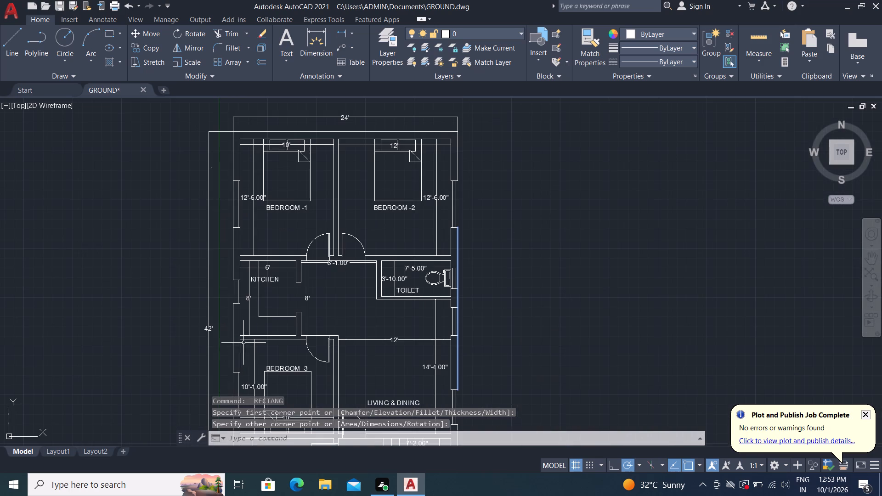
pyautogui.scroll(3, 243, 331)
pyautogui.press('space')
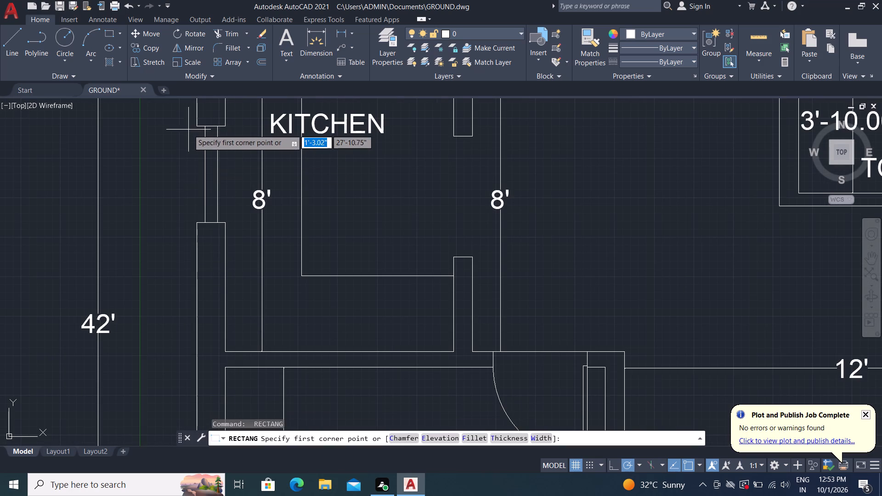
pyautogui.click(200, 123)
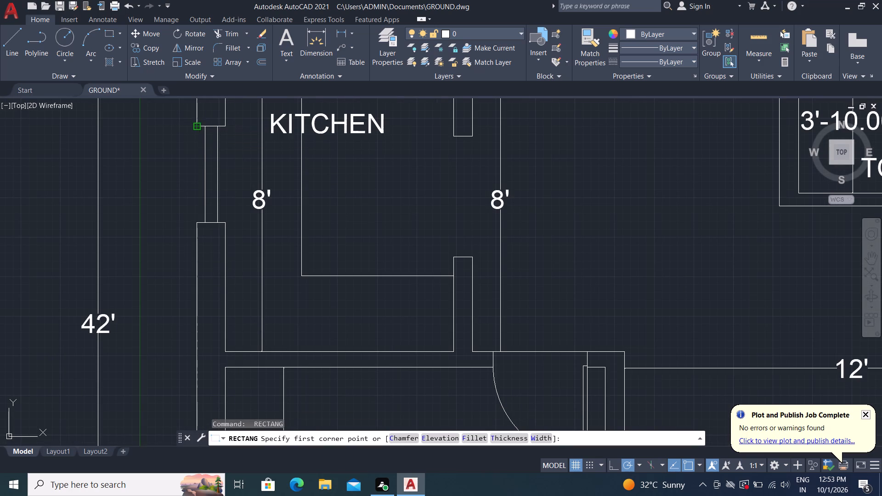
pyautogui.click(225, 225)
# Draw a rectangle 9" wide and about 4' long across BEDROOM -3's window opening.
pyautogui.scroll(-2, 244, 145)
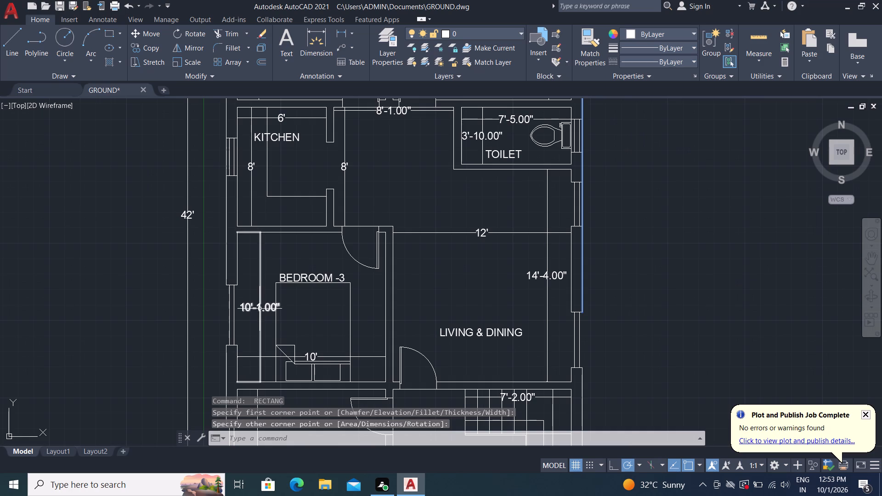
pyautogui.press('space')
pyautogui.click(225, 285)
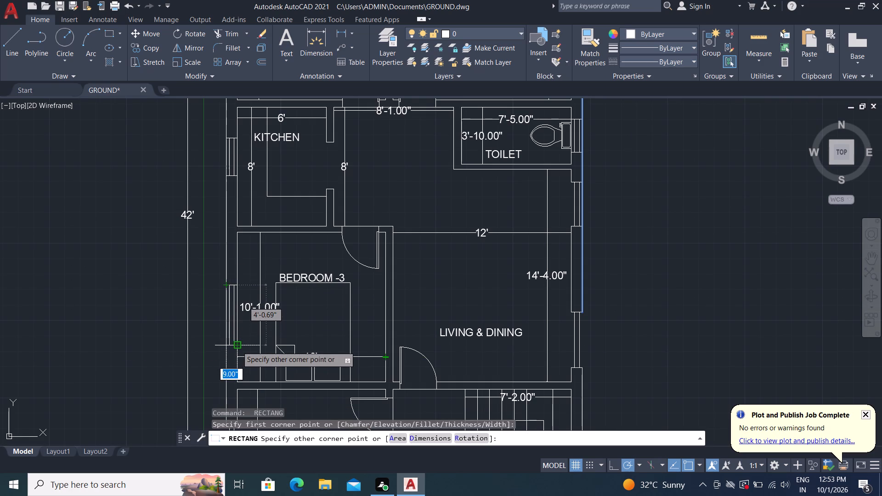
pyautogui.click(237, 346)
pyautogui.scroll(-2, 283, 208)
pyautogui.scroll(3, 294, 345)
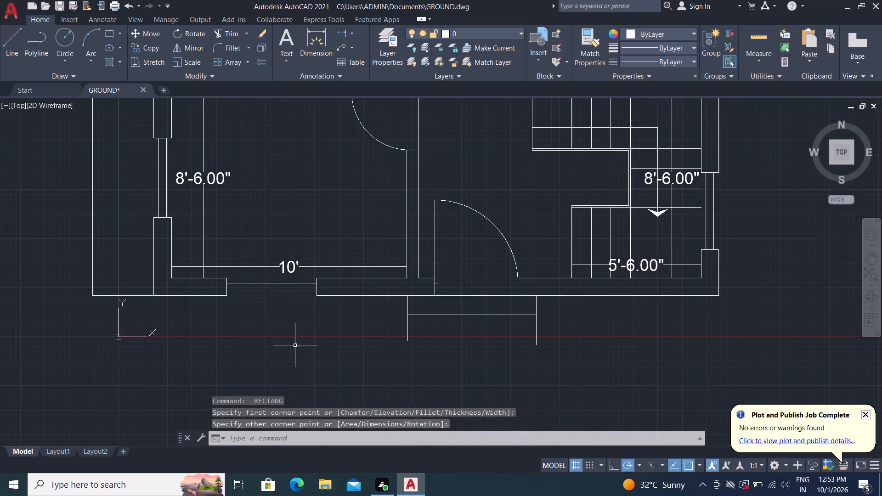
# Draw a rectangle 9" wide and about 3'-4.5" long across the side window opening of the 10' by 8'-6" room.
pyautogui.press('space')
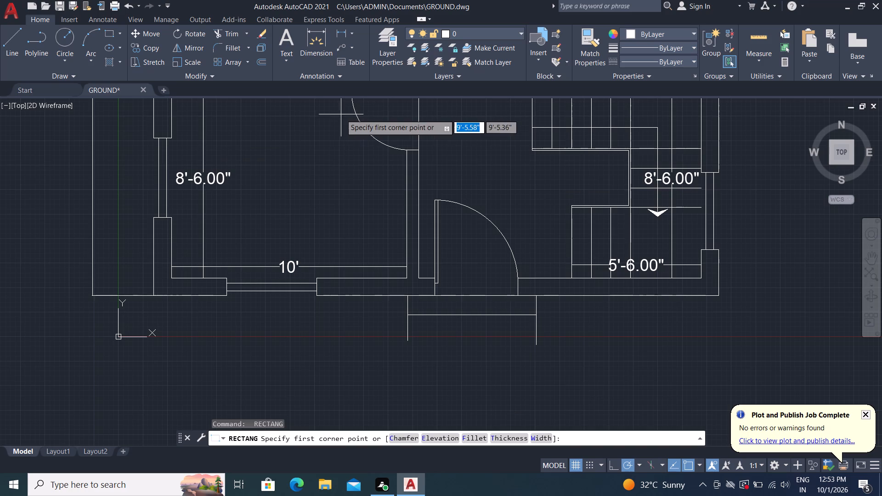
pyautogui.click(153, 135)
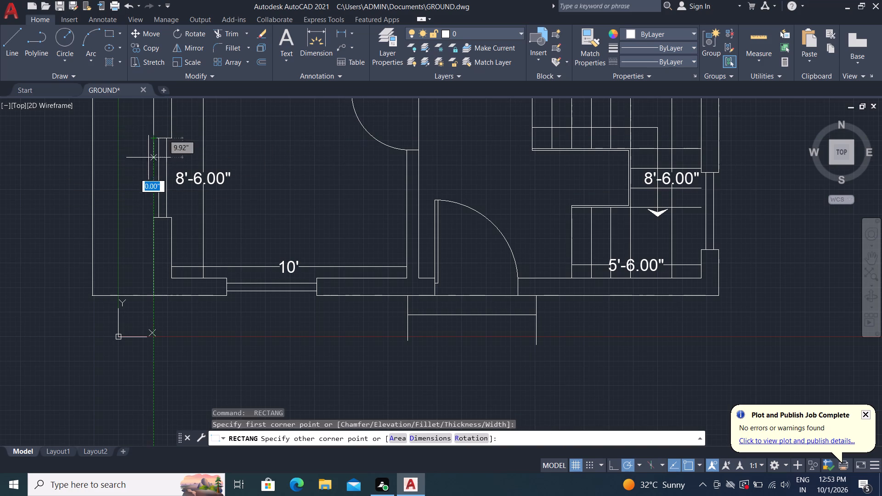
pyautogui.click(172, 216)
# Draw a rectangle about 3'-9.7" long and 9" deep across the front wall window opening of the 10' by 8'-6" room.
pyautogui.press('space')
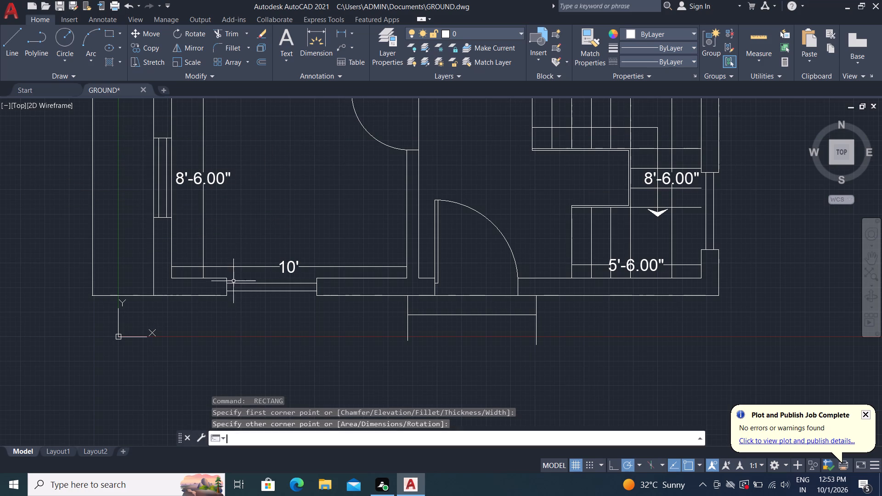
pyautogui.click(226, 279)
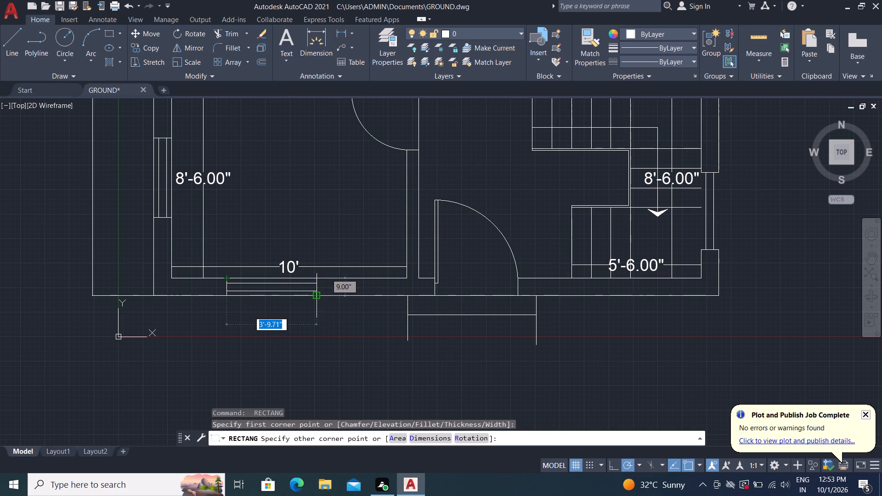
pyautogui.click(318, 298)
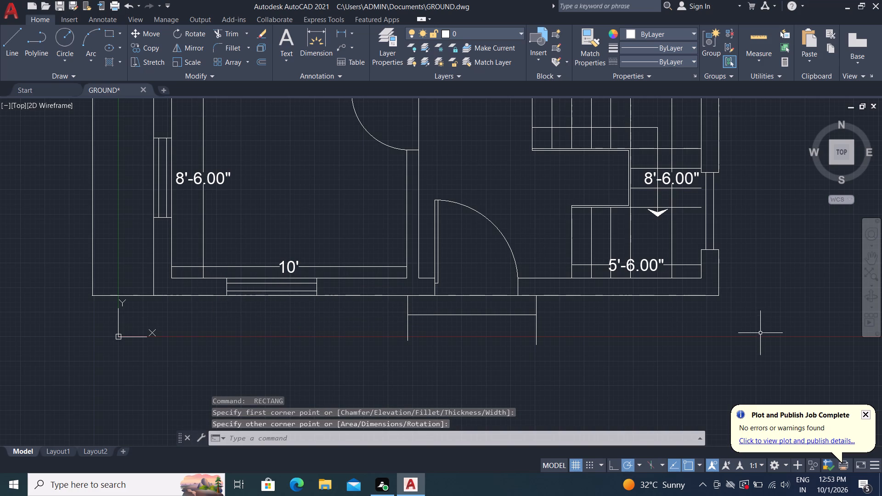
# Draw a rectangle between opposite corners of the exterior window opening beside the staircase.
pyautogui.moveTo(728, 167); pyautogui.dragTo(631, 203, button='middle')
pyautogui.scroll(4, 622, 197)
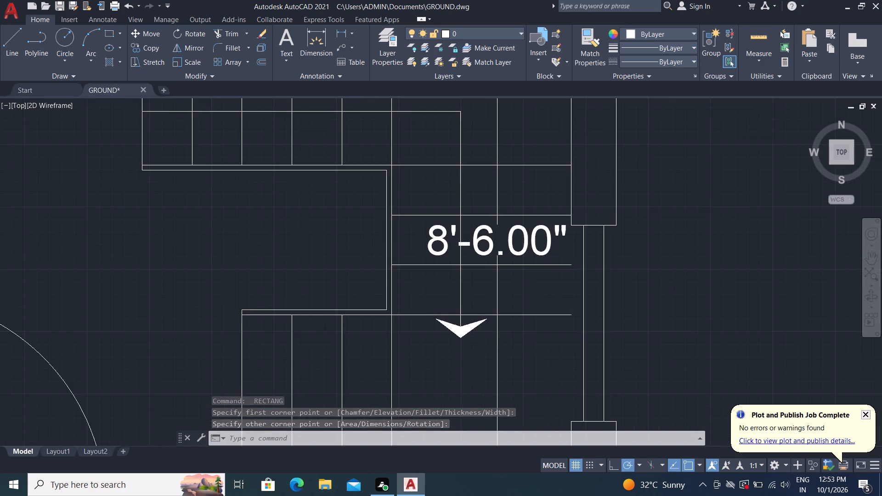
pyautogui.scroll(-2, 632, 191)
pyautogui.press('space')
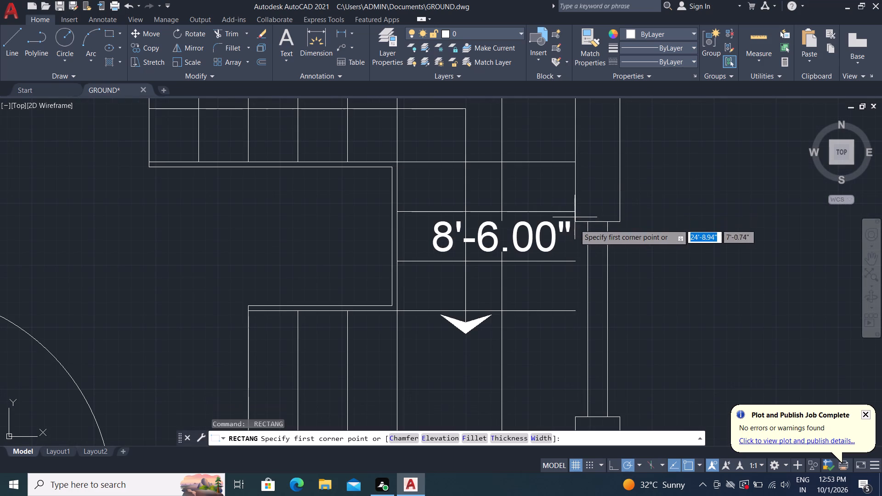
pyautogui.click(576, 220)
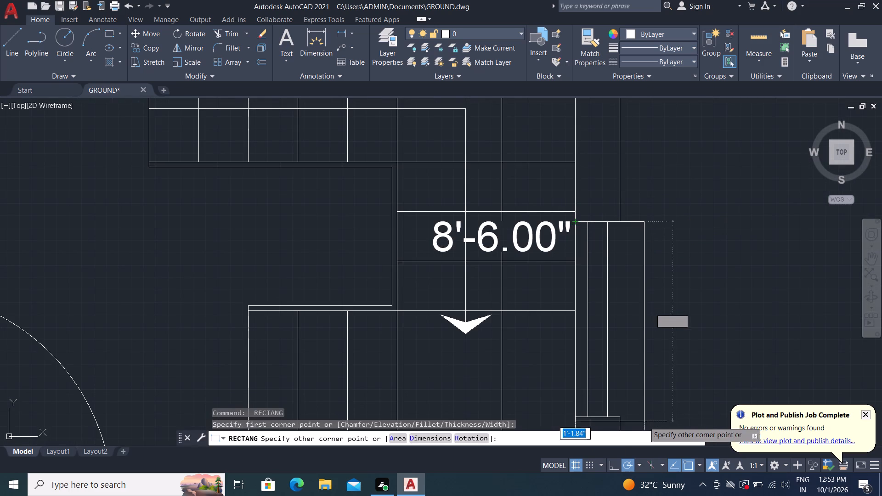
pyautogui.click(618, 415)
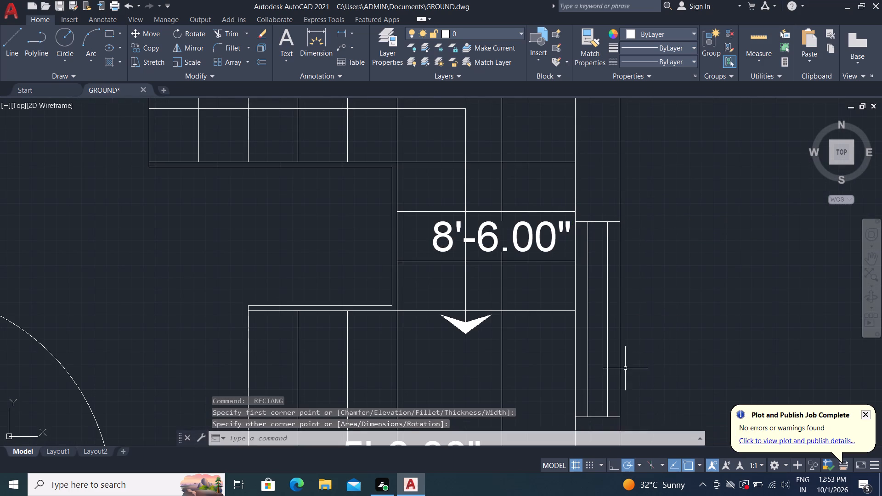
# Draw a rectangle 9" wide and about 3'-9" long across the LIVING & DINING window opening nearest the staircase.
pyautogui.scroll(-1, 600, 204)
pyautogui.scroll(-2, 613, 145)
pyautogui.moveTo(629, 135); pyautogui.dragTo(629, 225, button='middle')
pyautogui.scroll(4, 615, 118)
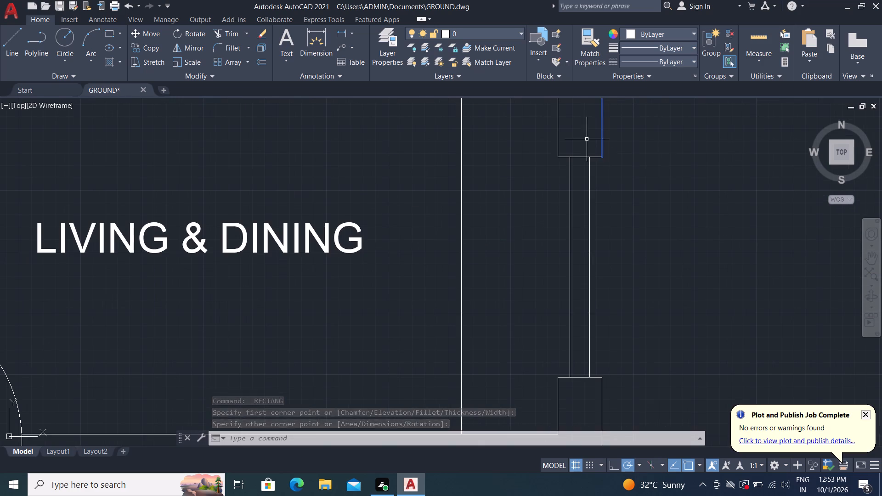
pyautogui.press('space')
pyautogui.click(561, 159)
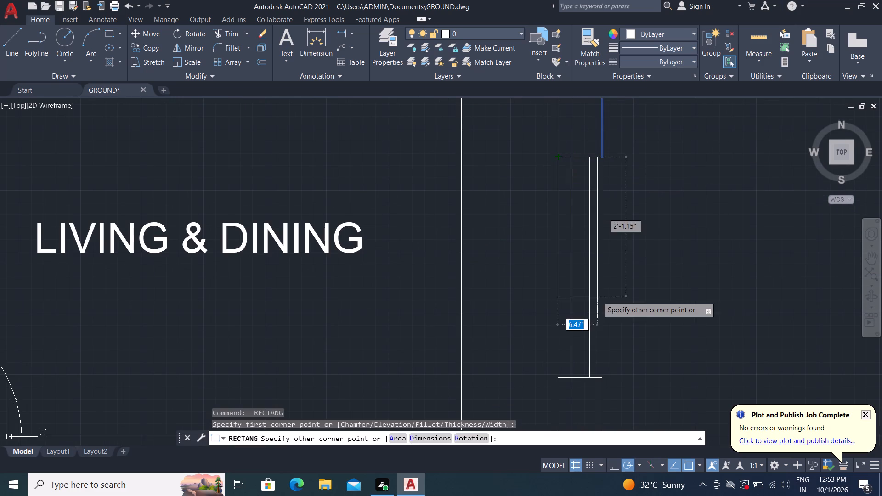
pyautogui.click(599, 375)
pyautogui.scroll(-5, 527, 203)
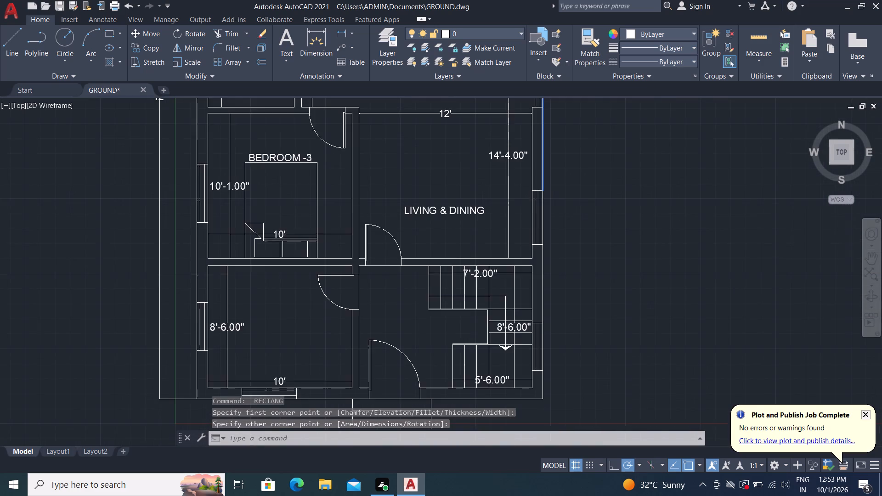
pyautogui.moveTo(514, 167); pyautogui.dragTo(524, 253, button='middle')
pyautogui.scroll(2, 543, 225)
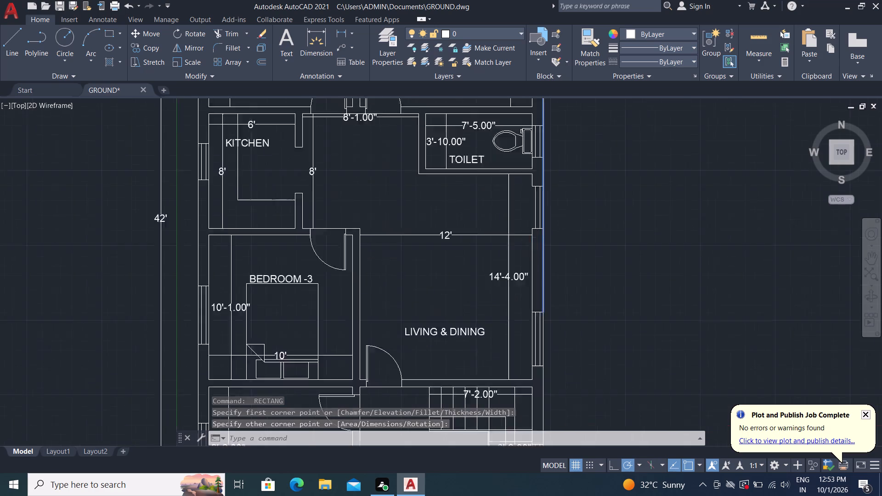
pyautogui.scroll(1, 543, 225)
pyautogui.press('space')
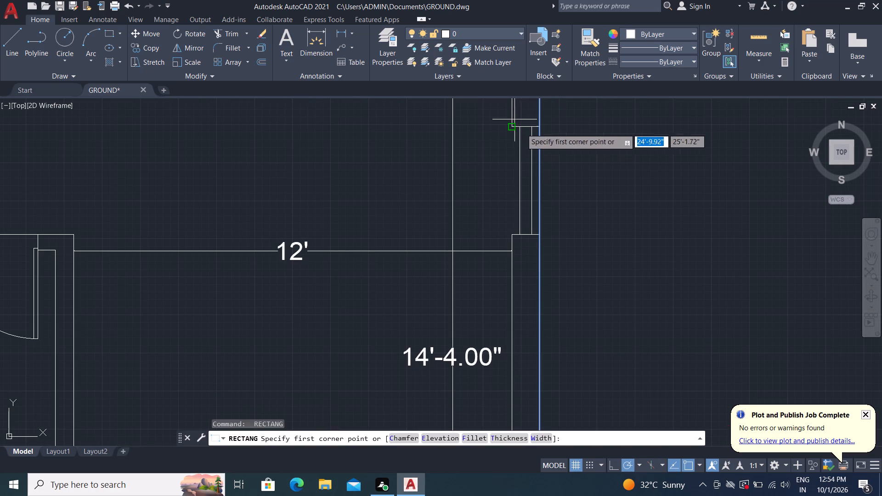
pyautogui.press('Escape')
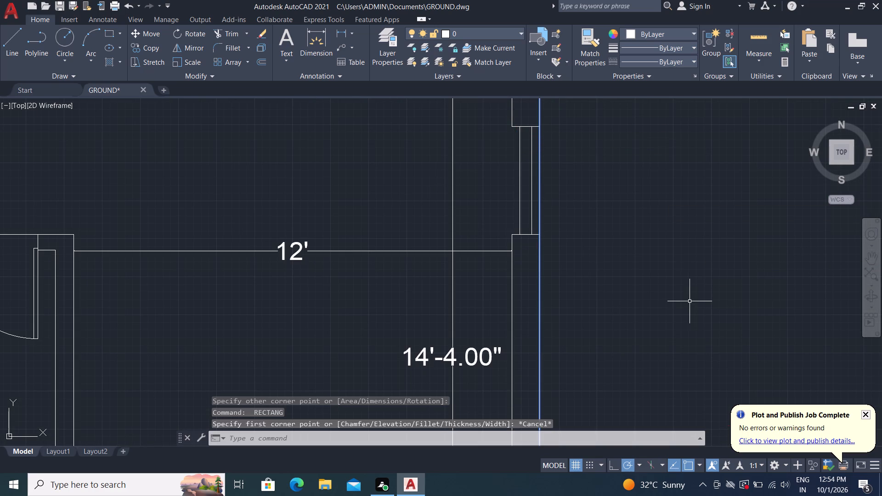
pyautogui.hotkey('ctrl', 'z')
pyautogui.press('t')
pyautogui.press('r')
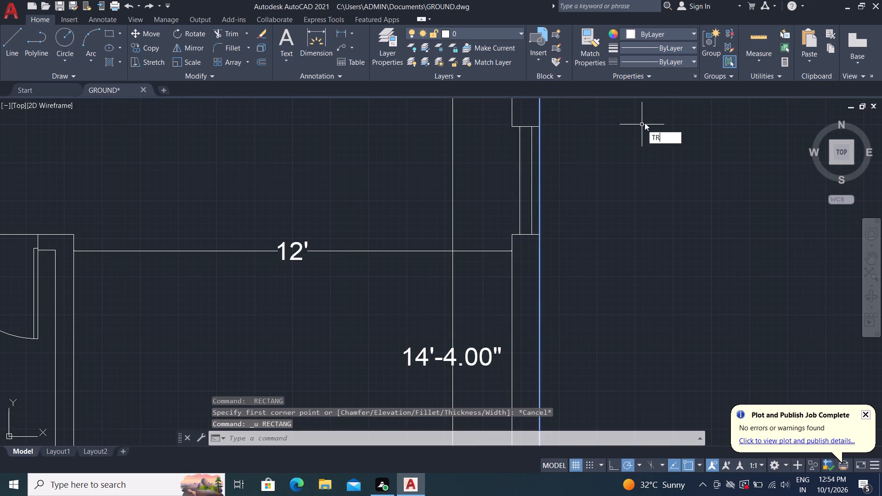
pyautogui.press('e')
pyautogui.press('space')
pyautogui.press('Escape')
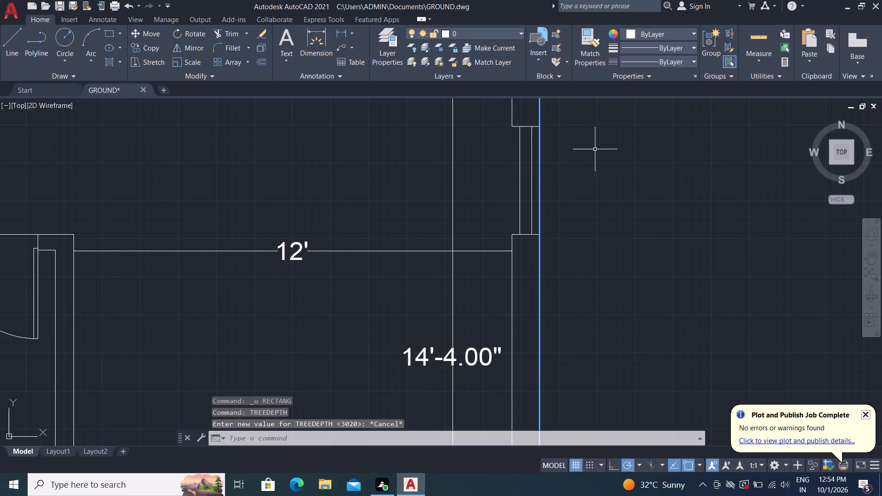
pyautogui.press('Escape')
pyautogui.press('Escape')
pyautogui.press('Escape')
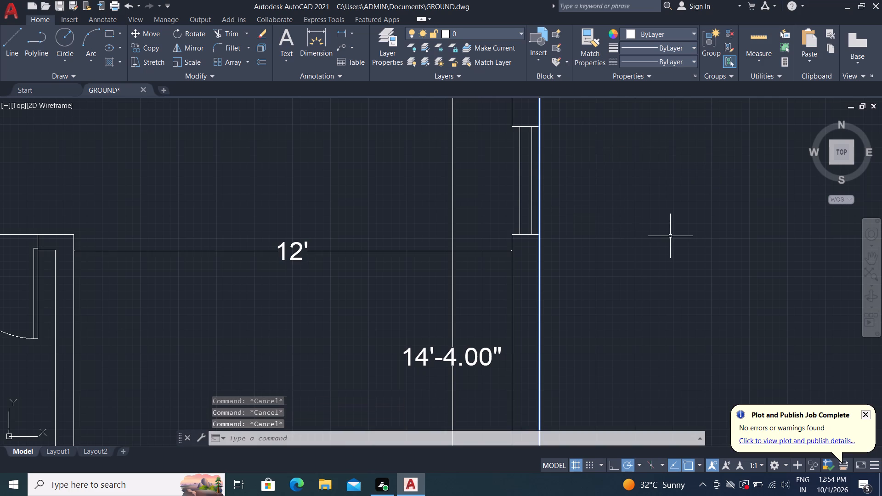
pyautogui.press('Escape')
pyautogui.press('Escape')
# Trim the outer wall line crossing the LIVING & DINING window opening nearest the TOILET.
pyautogui.press('t')
pyautogui.press('r')
pyautogui.press('space')
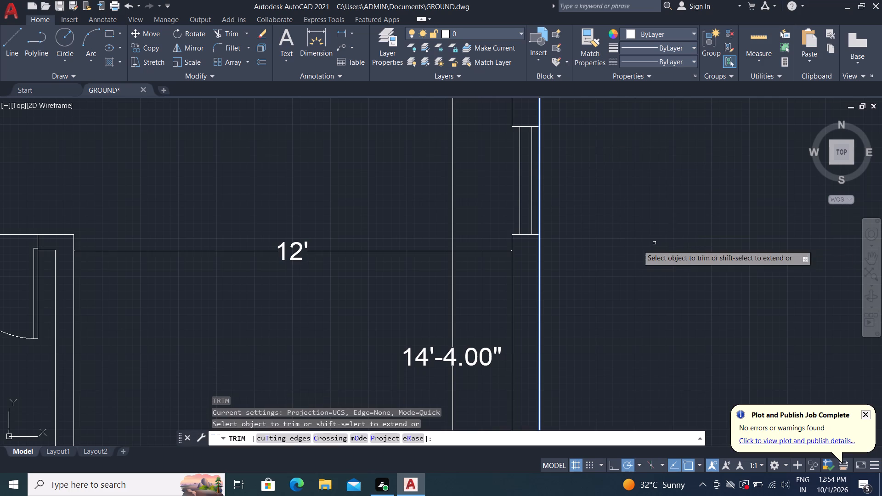
pyautogui.click(540, 179)
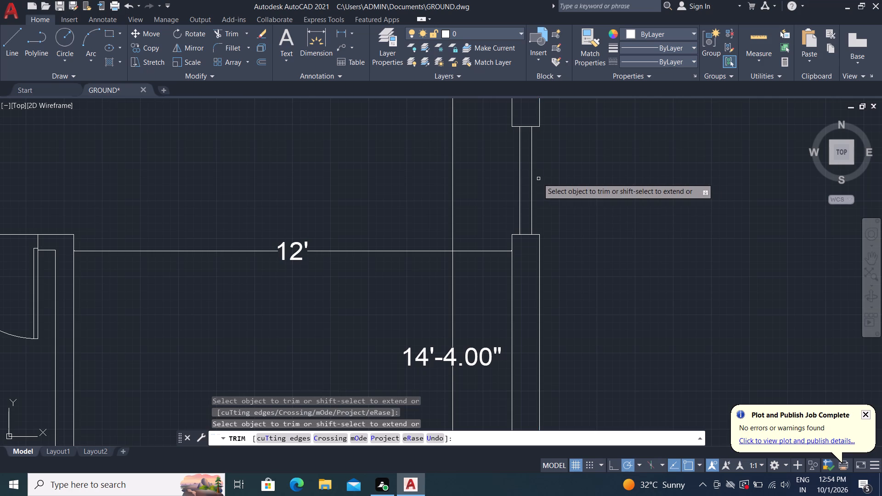
pyautogui.press('Escape')
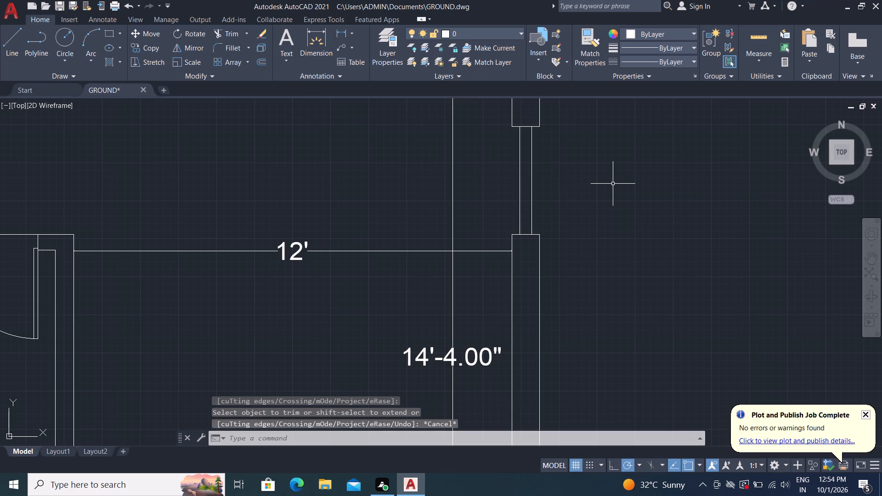
# Draw a rectangle 9" wide and about 3' long across the LIVING & DINING window opening nearest the TOILET.
pyautogui.press('r')
pyautogui.write('EC')
pyautogui.press('space')
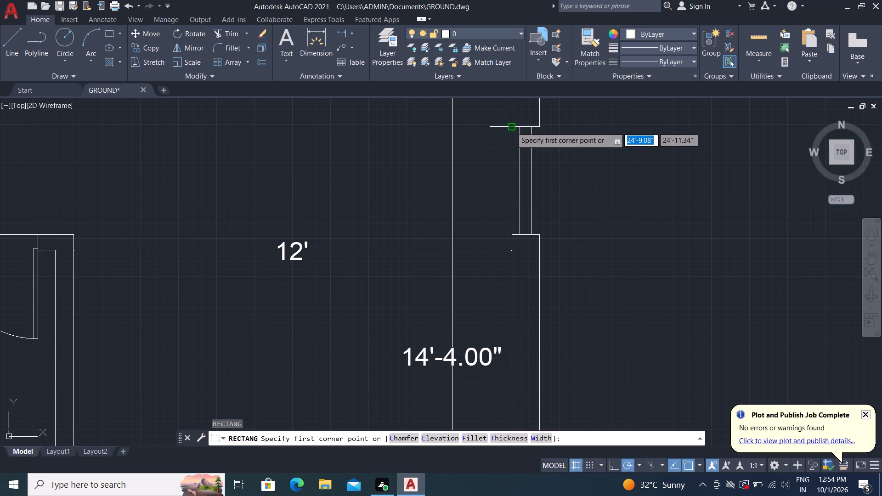
pyautogui.click(511, 127)
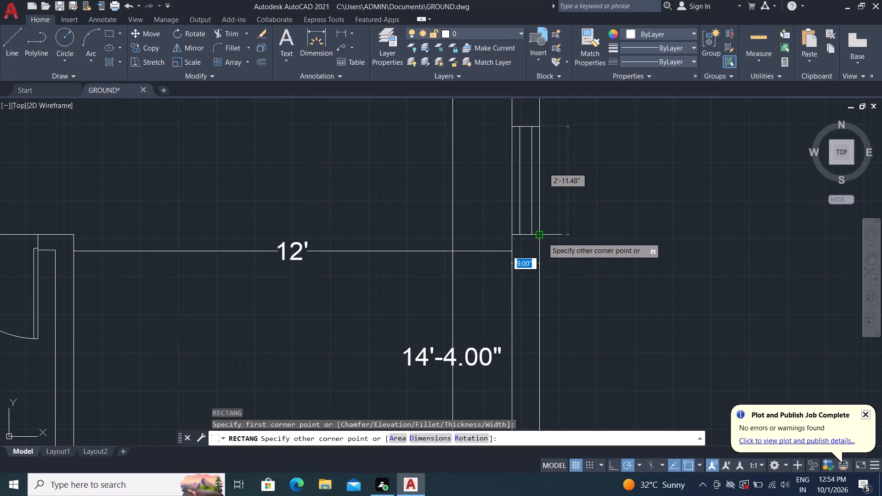
pyautogui.moveTo(543, 237); pyautogui.dragTo(541, 231)
# Draw a 9" by 5' rectangle between opposite corners of BEDROOM -2's exterior window opening.
pyautogui.scroll(-3, 637, 175)
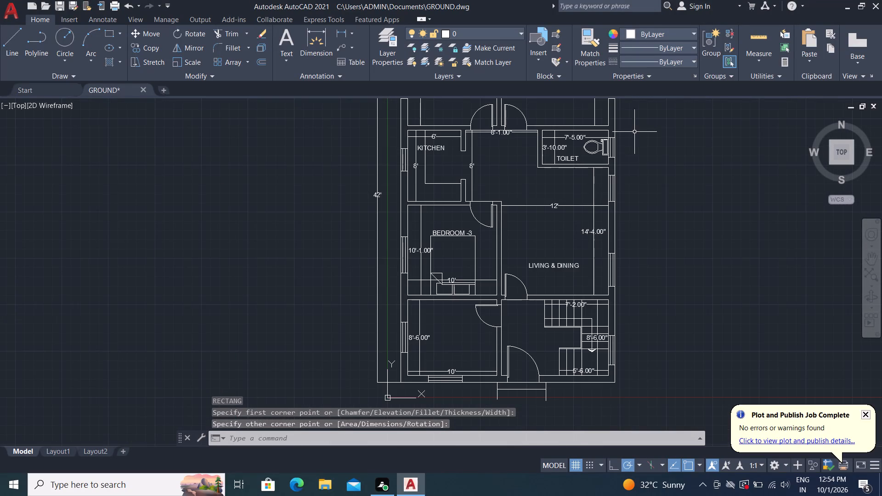
pyautogui.scroll(1, 622, 129)
pyautogui.moveTo(626, 131); pyautogui.dragTo(628, 162, button='middle')
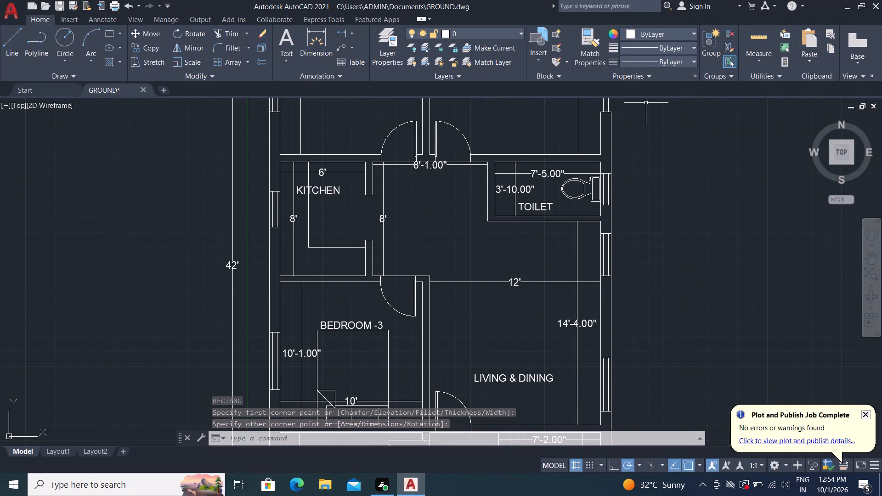
pyautogui.moveTo(648, 109); pyautogui.dragTo(661, 311, button='middle')
pyautogui.middleClick(667, 345)
pyautogui.press('space')
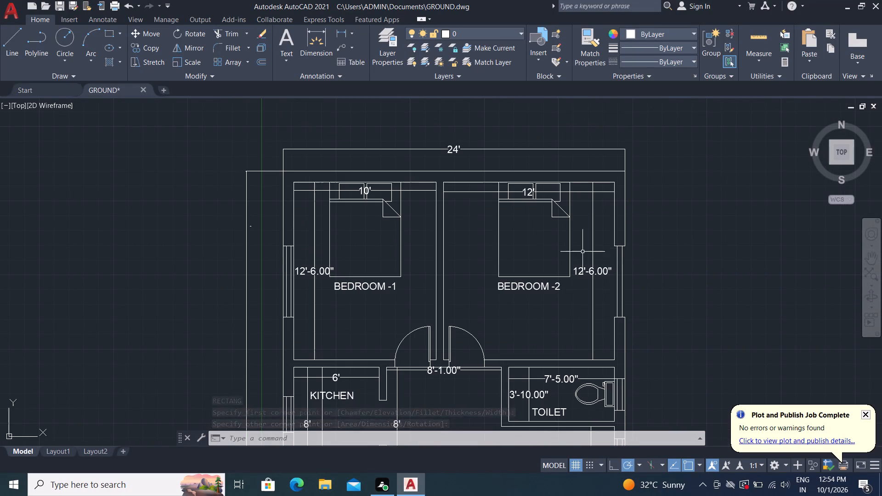
pyautogui.scroll(3, 605, 275)
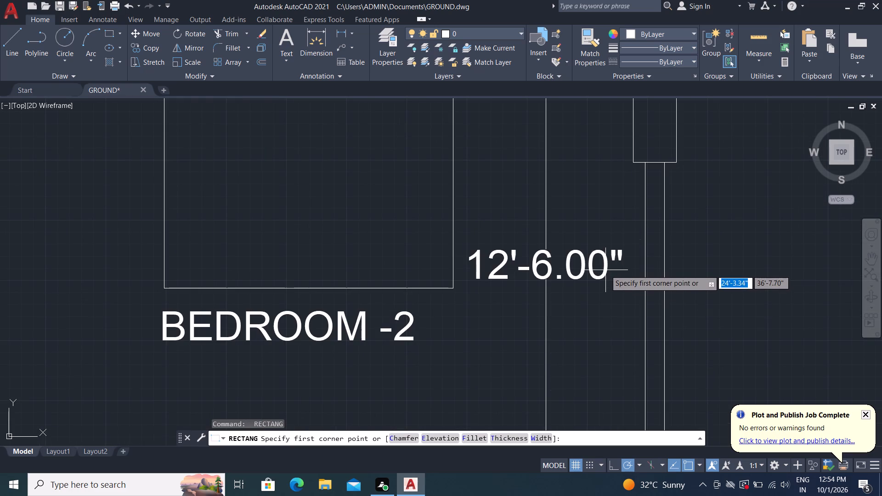
pyautogui.click(633, 165)
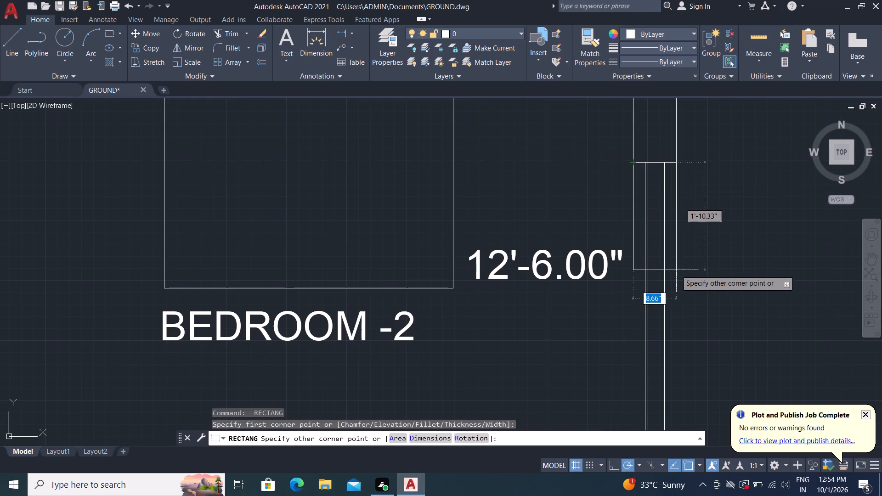
pyautogui.moveTo(677, 270); pyautogui.dragTo(674, 266, button='middle')
pyautogui.scroll(-2, 677, 244)
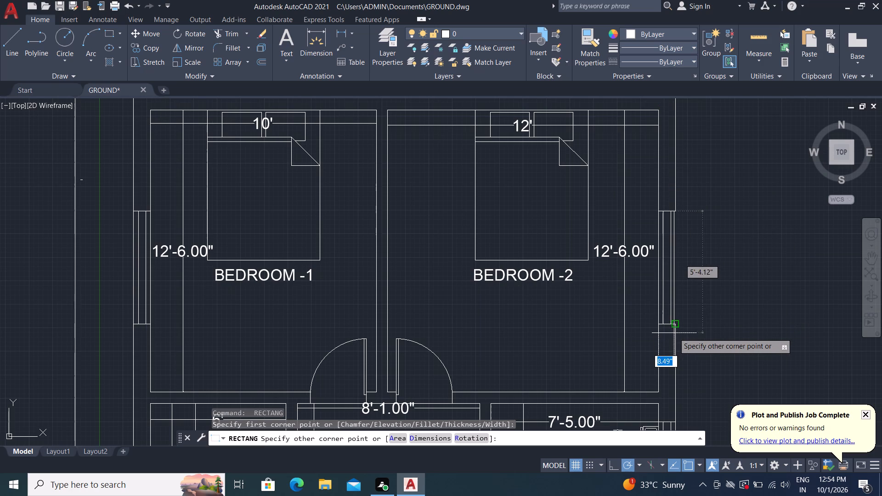
pyautogui.scroll(2, 660, 318)
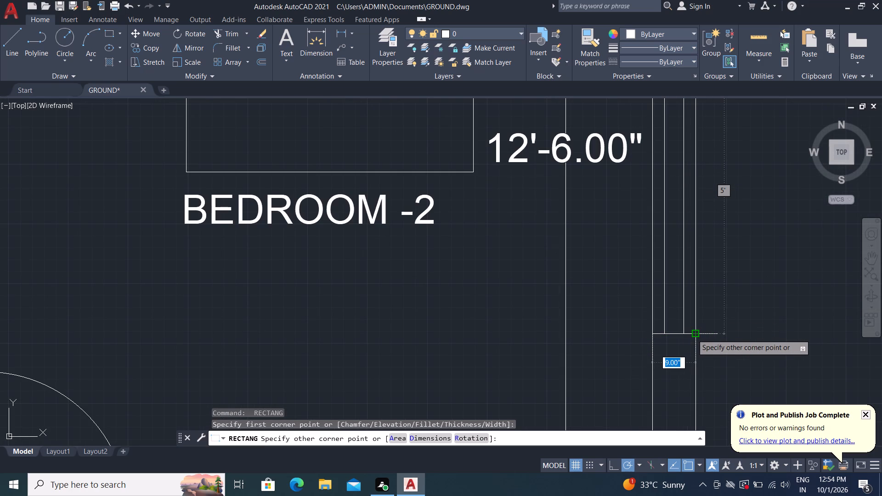
pyautogui.click(692, 334)
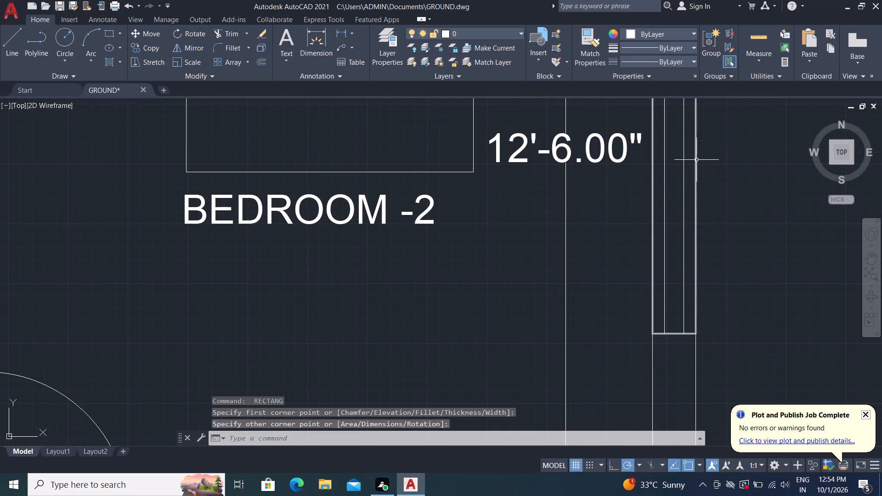
# Change the colour of BEDROOM -2's window rectangle to Blue.
pyautogui.click(696, 160)
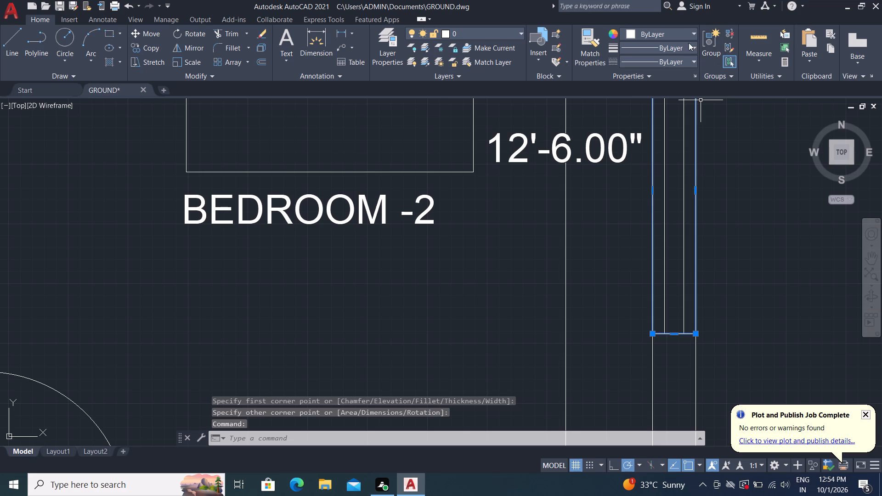
pyautogui.click(679, 34)
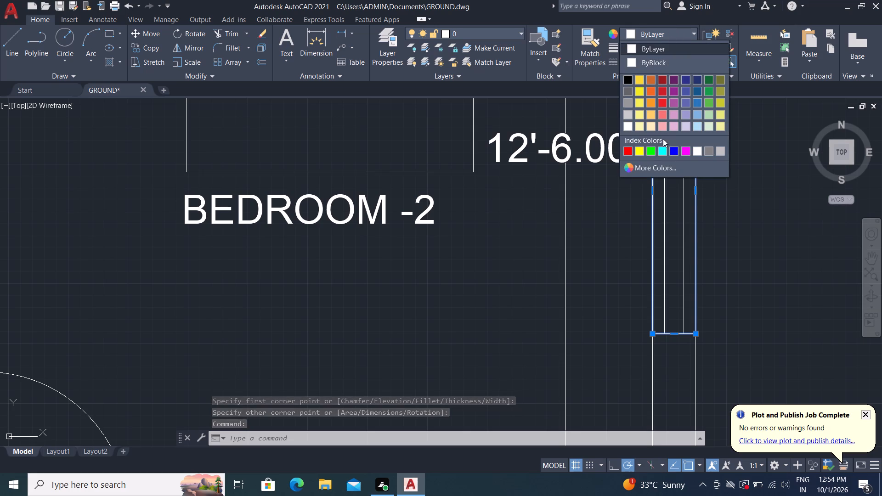
pyautogui.click(671, 149)
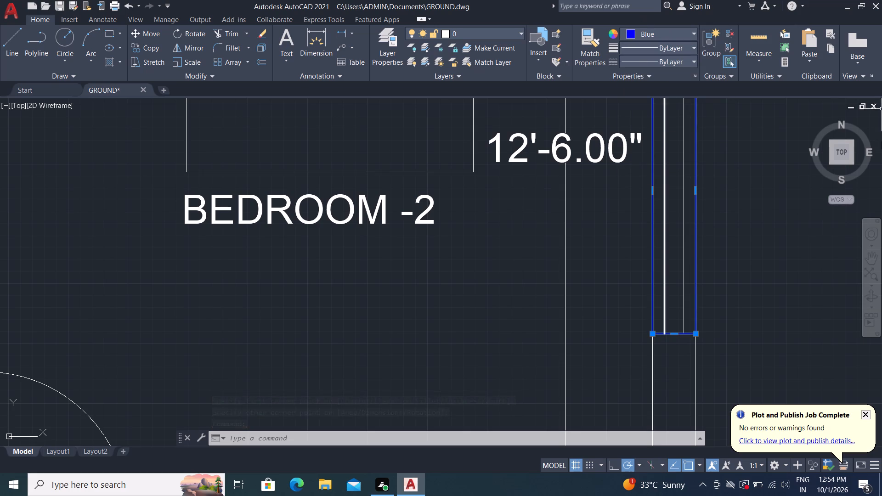
# Match the two inner glazing lines of BEDROOM -2's window to its blue window rectangle using Match Properties.
pyautogui.click(578, 45)
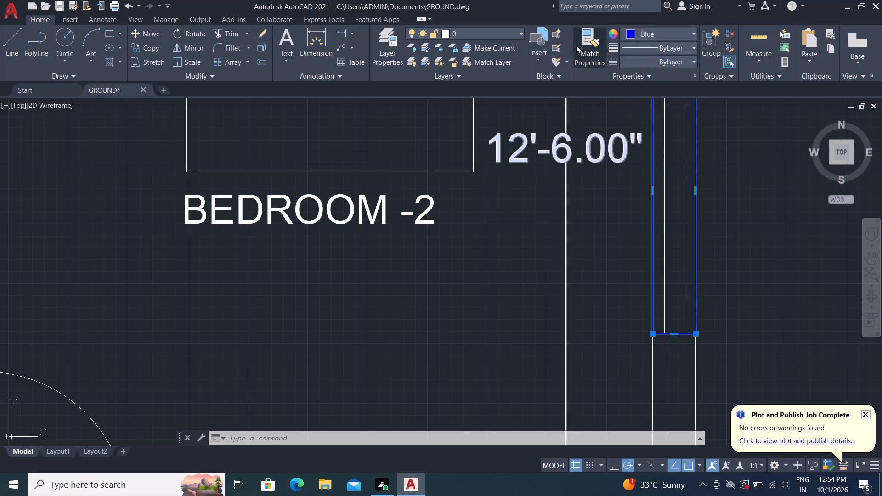
pyautogui.click(653, 170)
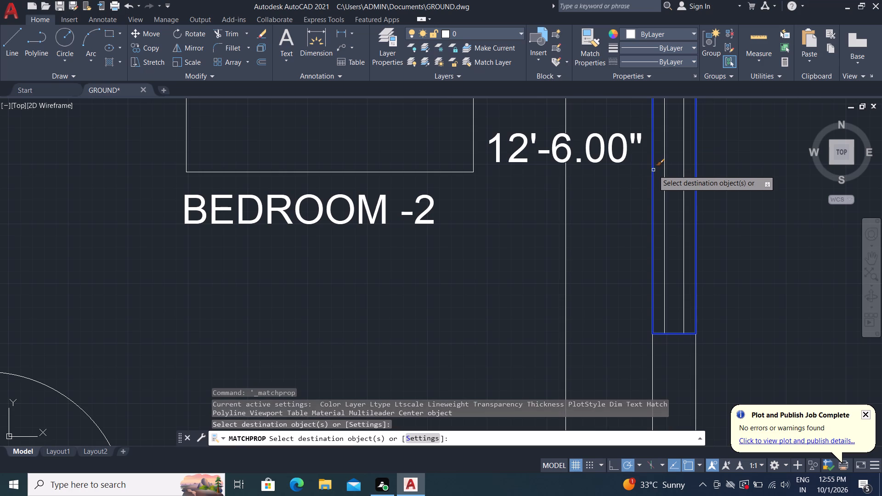
pyautogui.click(664, 178)
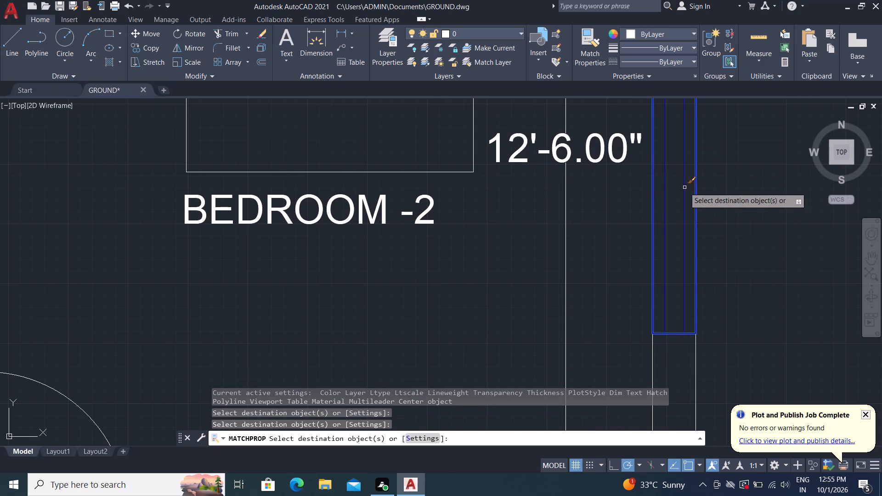
pyautogui.click(684, 187)
# Apply the matched blue properties to the frame and both inner lines of BEDROOM -1's exterior window.
pyautogui.scroll(-2, 509, 301)
pyautogui.scroll(-2, 464, 333)
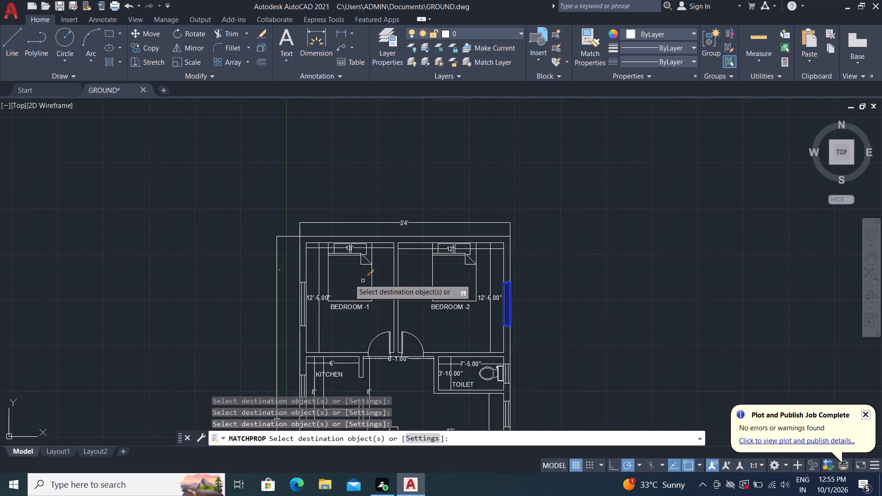
pyautogui.click(301, 312)
pyautogui.scroll(4, 300, 322)
pyautogui.click(300, 323)
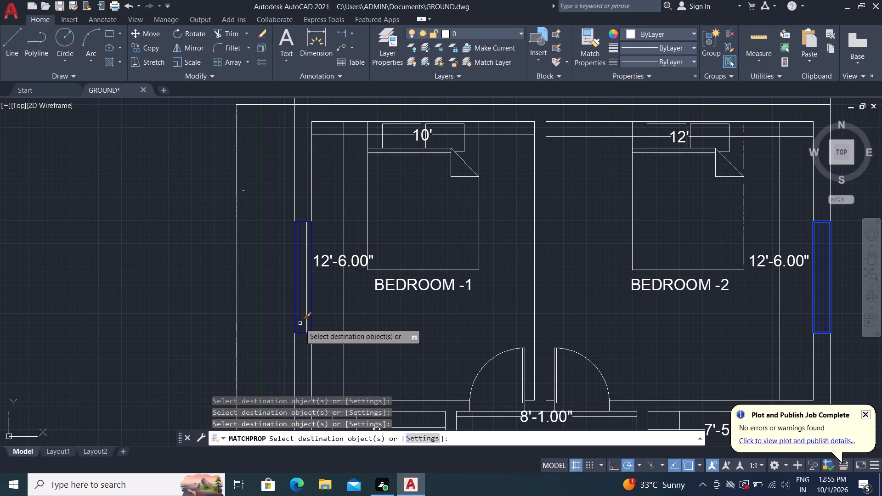
pyautogui.click(306, 321)
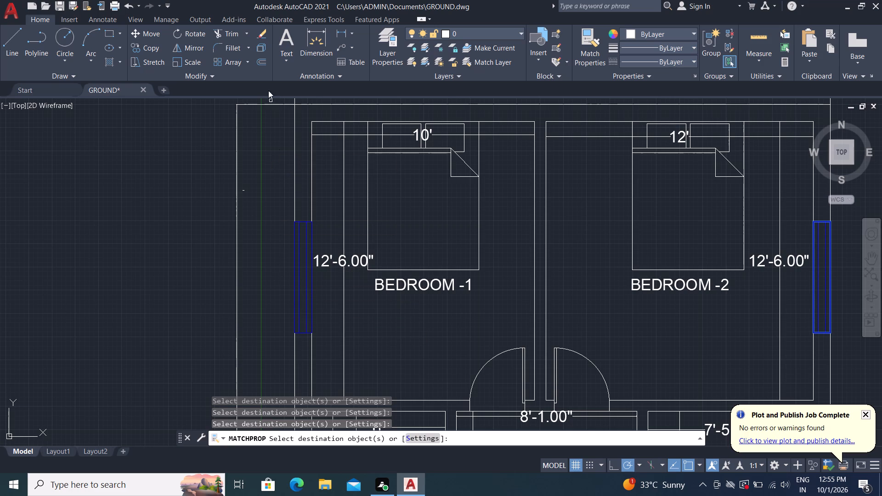
# Apply the matched blue properties to the KITCHEN window's frame and both inner lines.
pyautogui.scroll(-2, 268, 90)
pyautogui.scroll(-3, 326, 209)
pyautogui.scroll(-1, 301, 162)
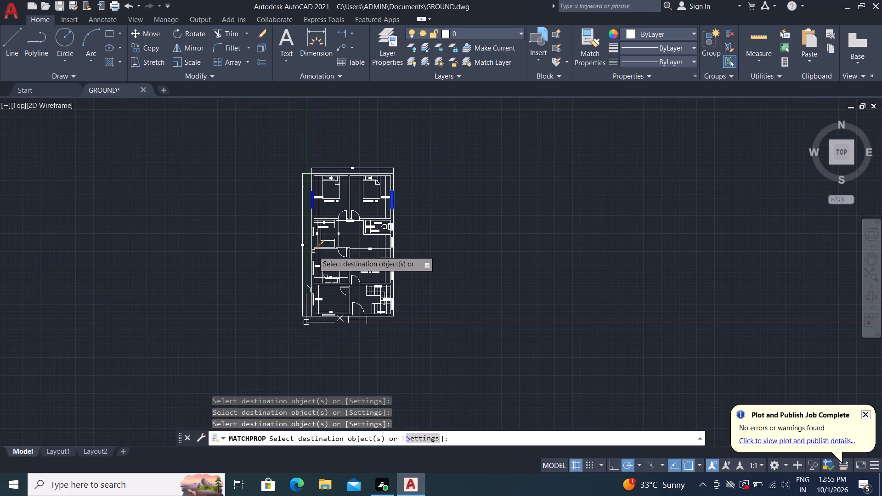
pyautogui.scroll(6, 304, 236)
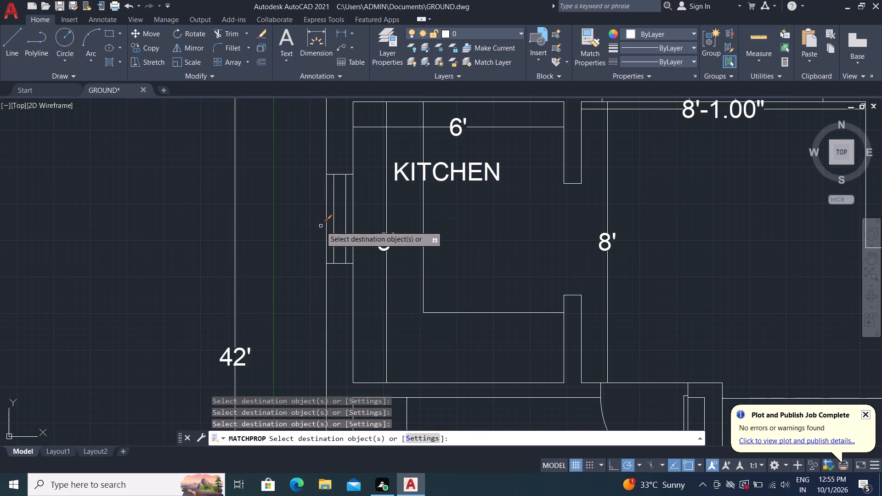
pyautogui.click(327, 230)
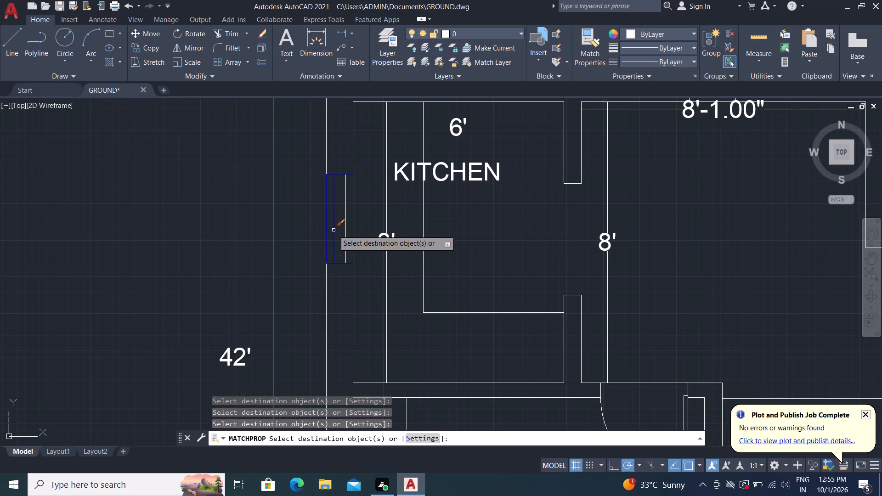
pyautogui.click(334, 230)
pyautogui.click(346, 235)
# Apply the matched blue properties to the frame and both inner lines of BEDROOM -3's exterior window.
pyautogui.scroll(-6, 215, 95)
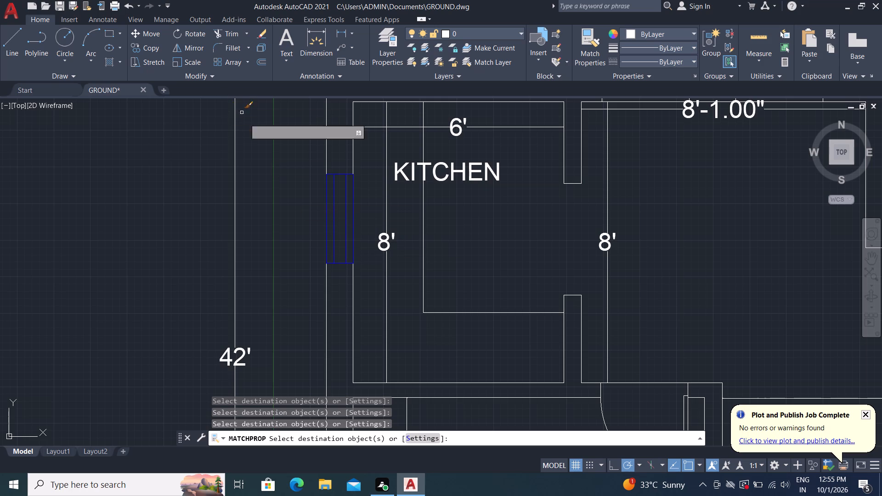
pyautogui.scroll(-5, 252, 158)
pyautogui.scroll(5, 284, 214)
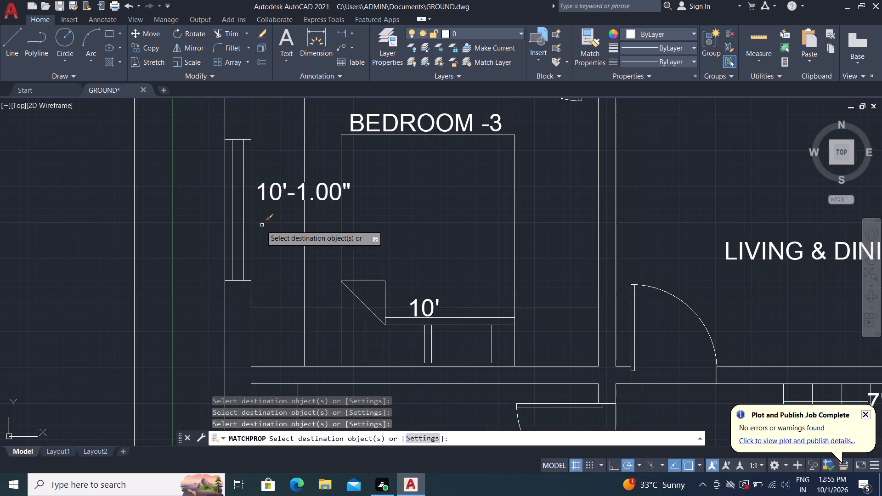
pyautogui.scroll(1, 245, 226)
pyautogui.scroll(-1, 250, 227)
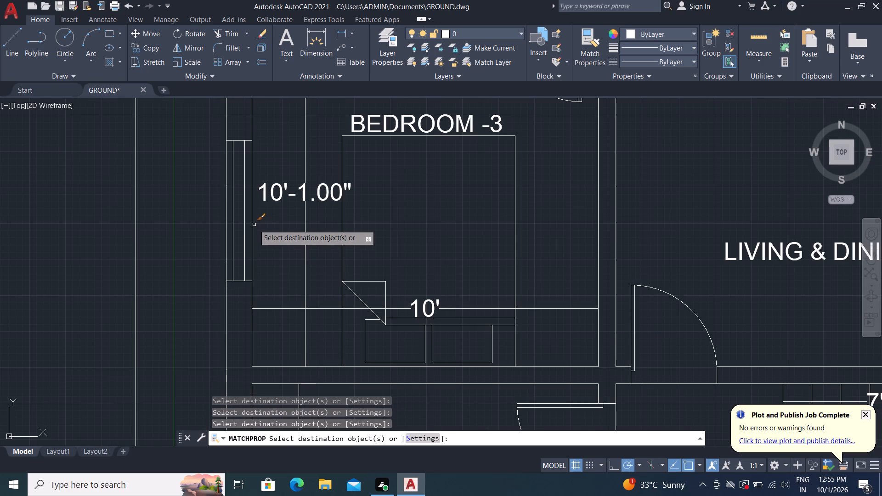
pyautogui.click(253, 225)
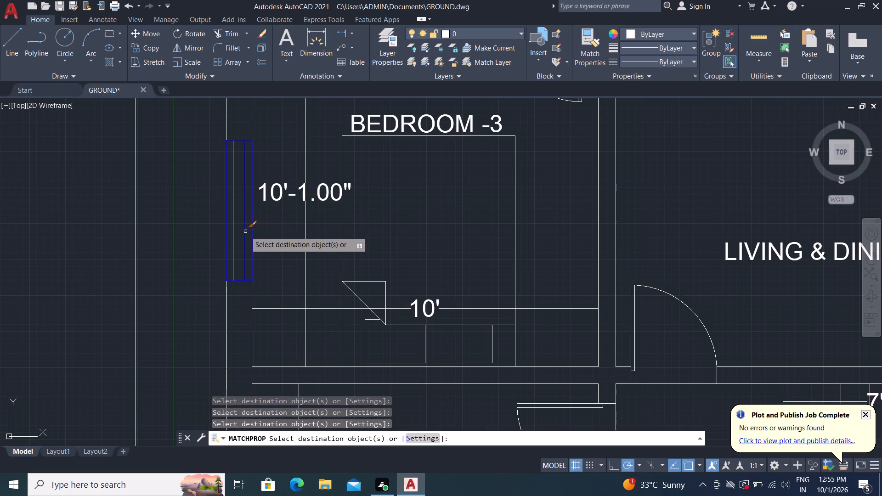
pyautogui.click(245, 231)
pyautogui.click(234, 237)
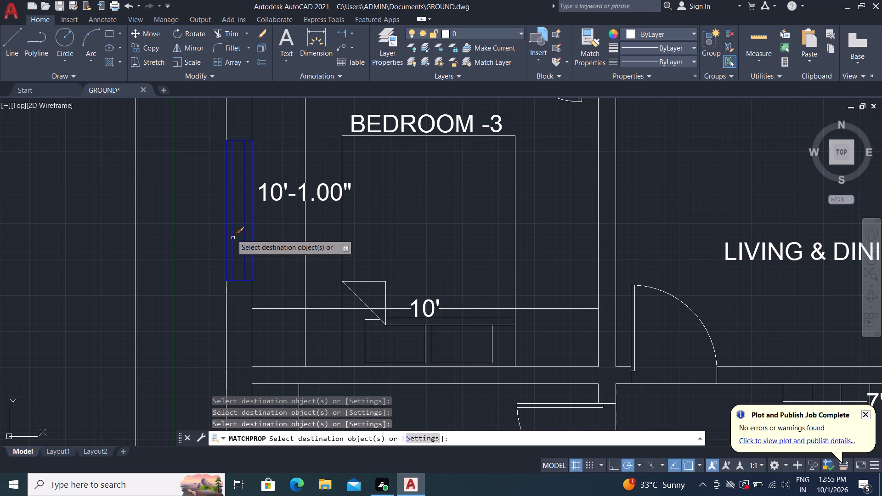
# Apply the matched blue properties to the frames and inner lines of both windows in the unlabelled 10' by 8'-6" room below BEDROOM -3.
pyautogui.scroll(-5, 236, 84)
pyautogui.scroll(-1, 206, 137)
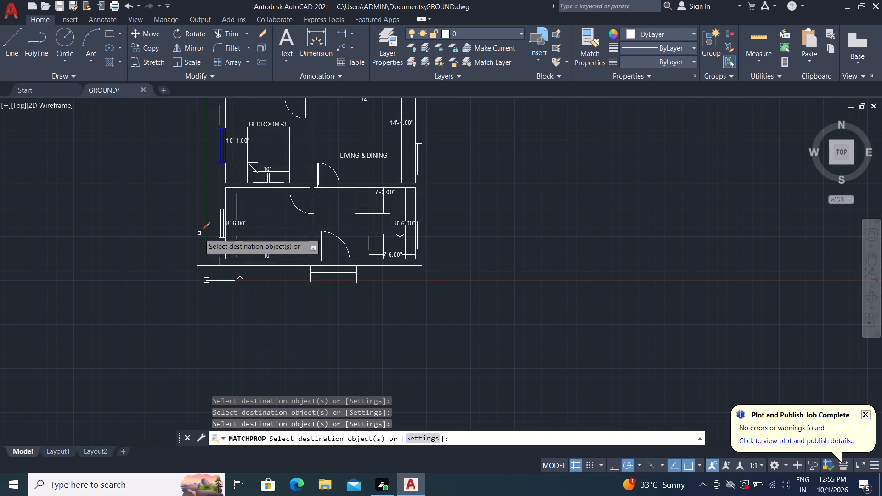
pyautogui.scroll(4, 207, 226)
pyautogui.click(245, 222)
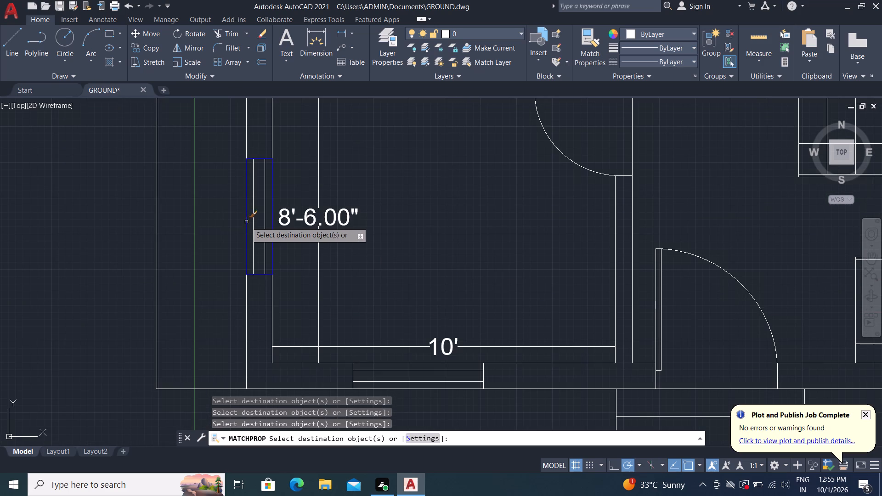
pyautogui.click(254, 227)
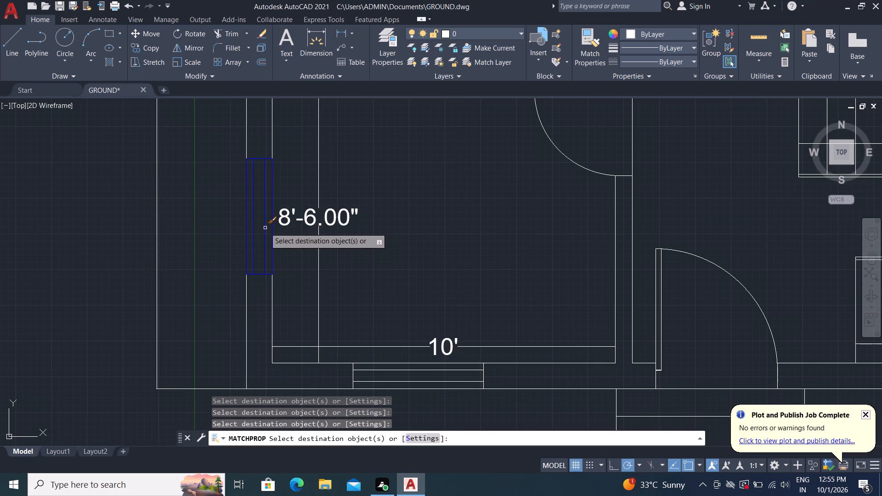
pyautogui.click(265, 228)
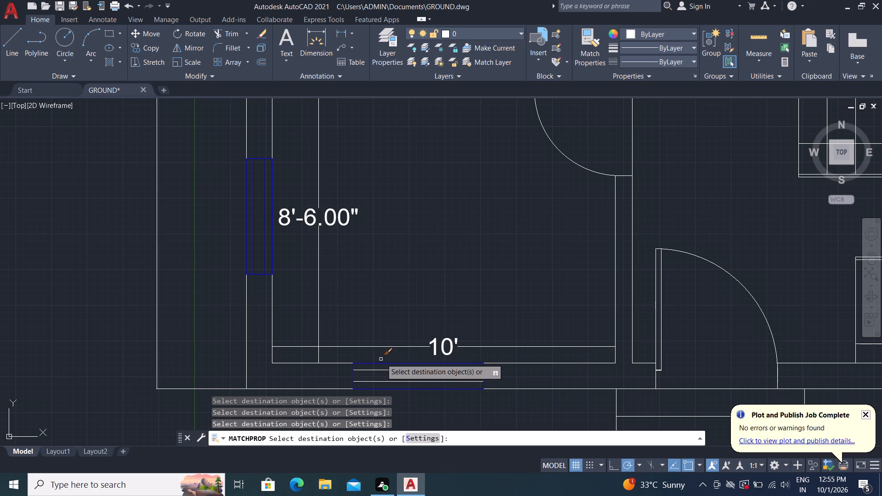
pyautogui.click(386, 365)
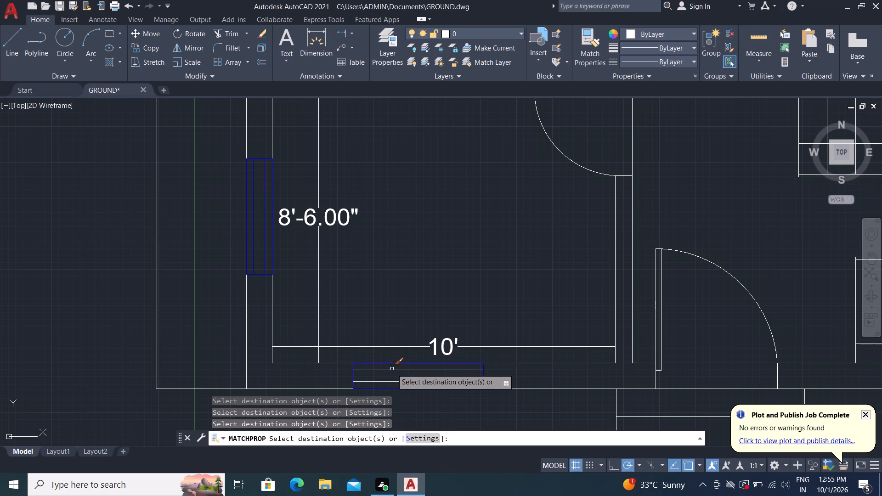
pyautogui.click(393, 369)
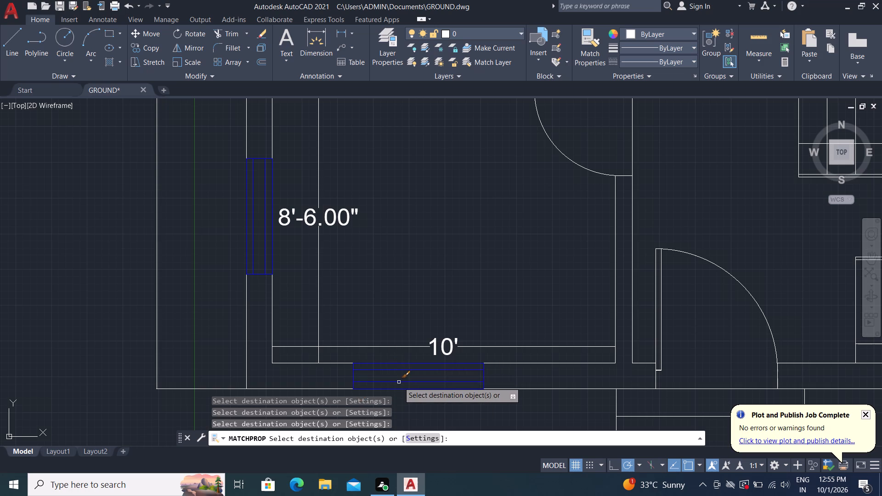
pyautogui.click(399, 382)
# Apply the matched blue properties to the frame and both inner lines of the window beside the staircase.
pyautogui.scroll(-2, 299, 261)
pyautogui.scroll(-3, 136, 248)
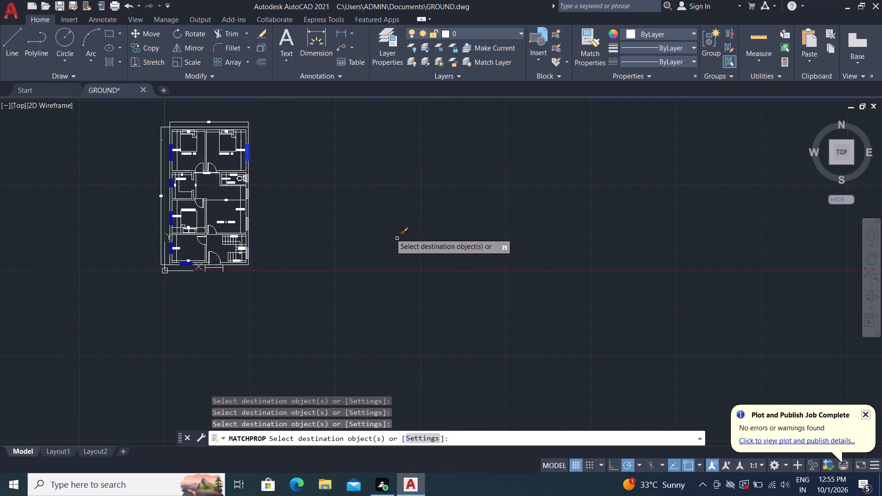
pyautogui.scroll(3, 249, 243)
pyautogui.scroll(3, 215, 274)
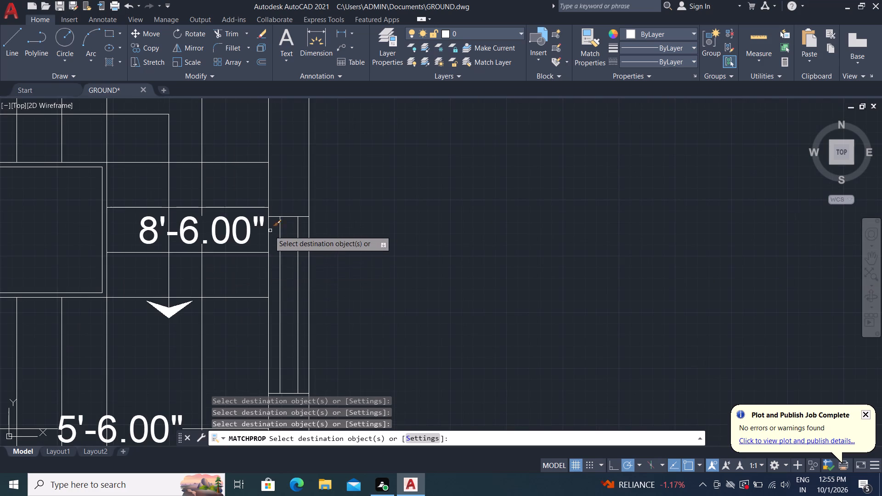
pyautogui.click(269, 242)
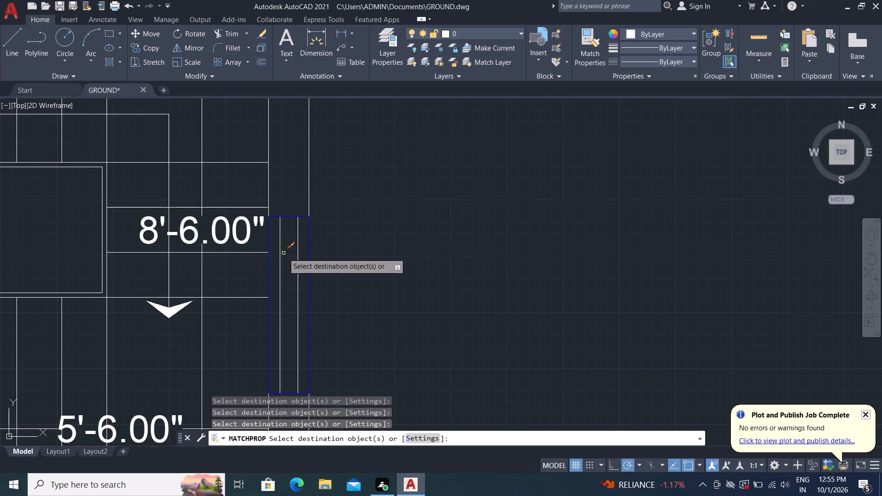
pyautogui.click(281, 253)
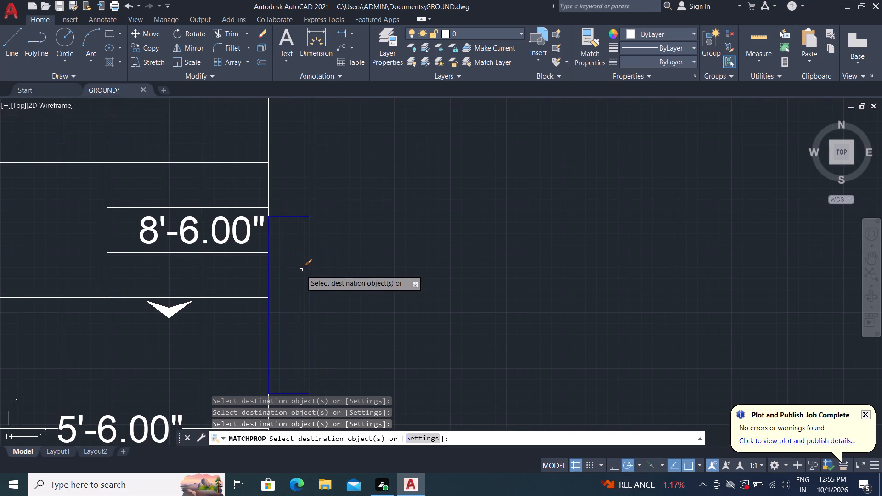
pyautogui.click(298, 269)
# Apply the matched blue properties to the frame and inner lines of the LIVING & DINING window nearest the TOILET.
pyautogui.scroll(-3, 400, 244)
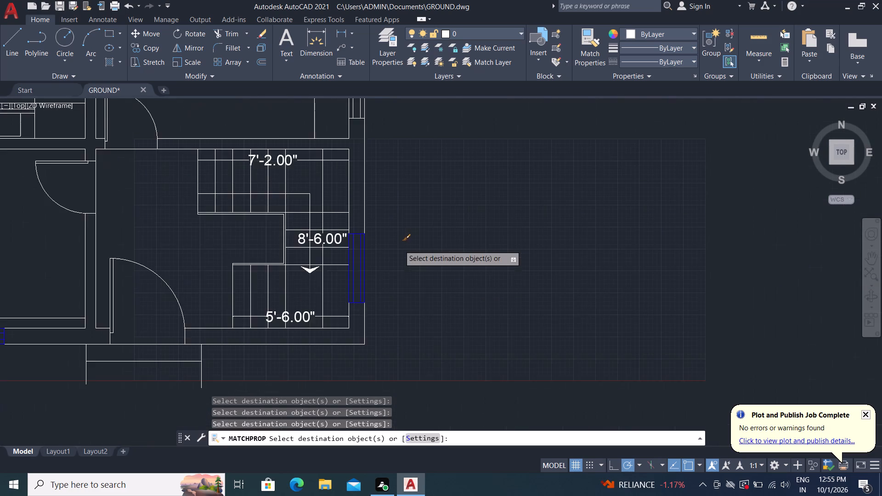
pyautogui.scroll(-2, 404, 239)
pyautogui.moveTo(390, 135); pyautogui.dragTo(413, 325, button='middle')
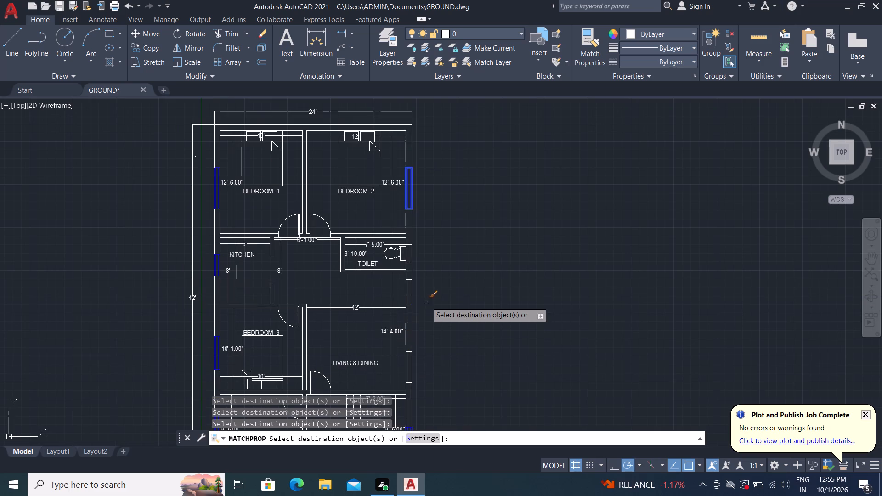
pyautogui.scroll(5, 410, 297)
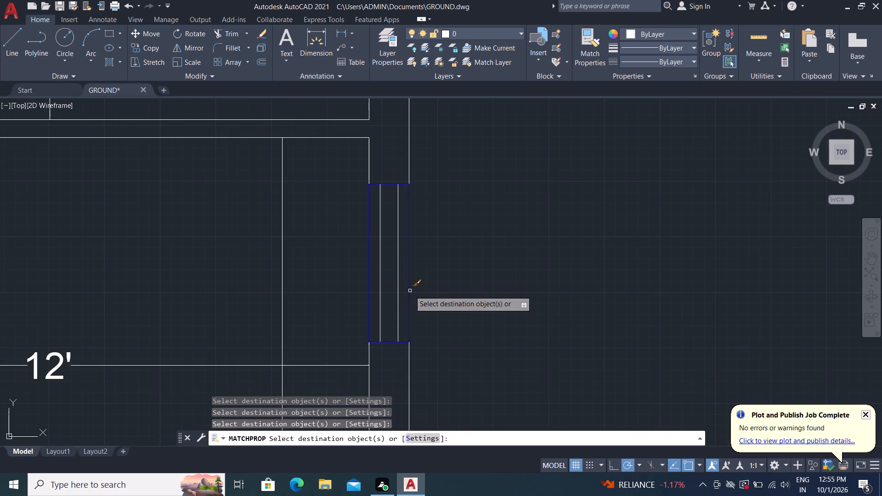
pyautogui.click(411, 294)
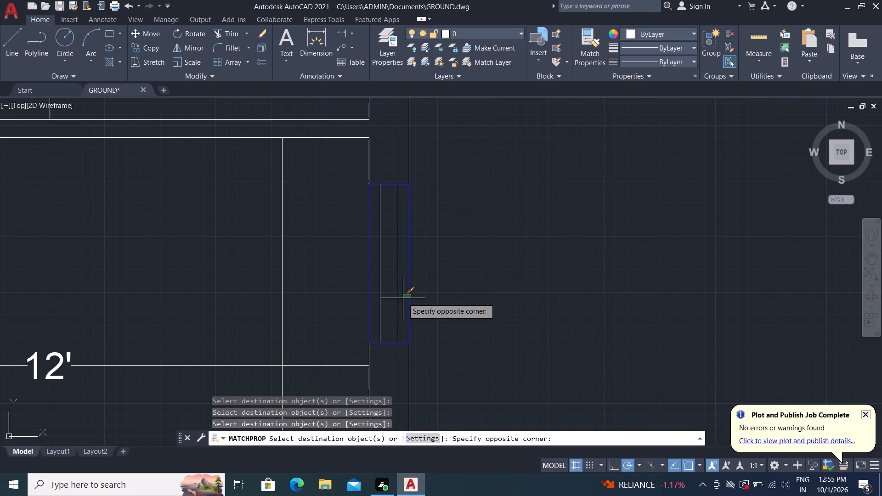
pyautogui.click(377, 292)
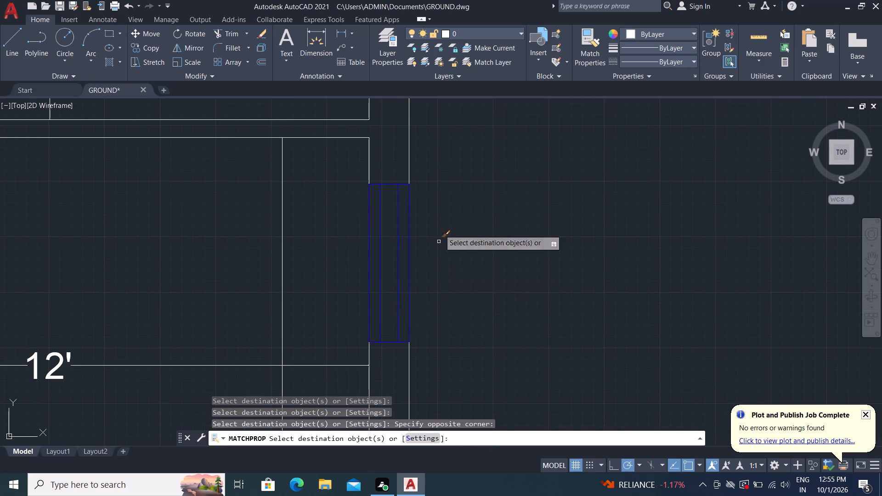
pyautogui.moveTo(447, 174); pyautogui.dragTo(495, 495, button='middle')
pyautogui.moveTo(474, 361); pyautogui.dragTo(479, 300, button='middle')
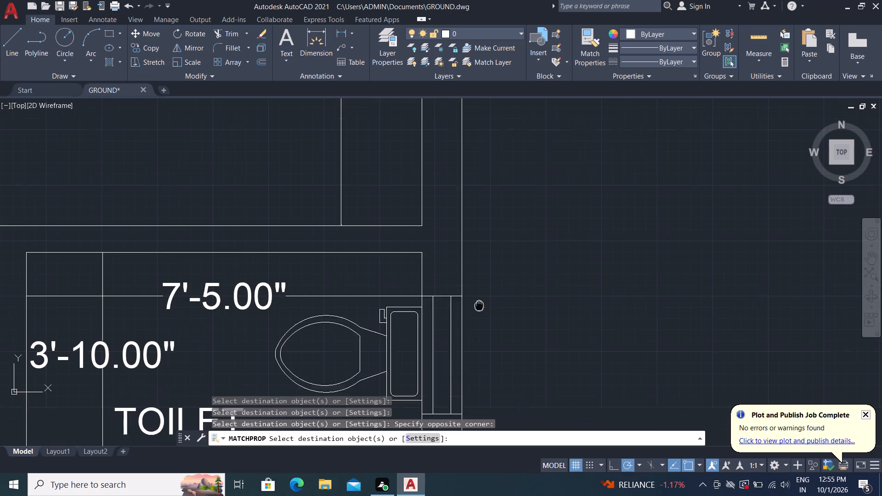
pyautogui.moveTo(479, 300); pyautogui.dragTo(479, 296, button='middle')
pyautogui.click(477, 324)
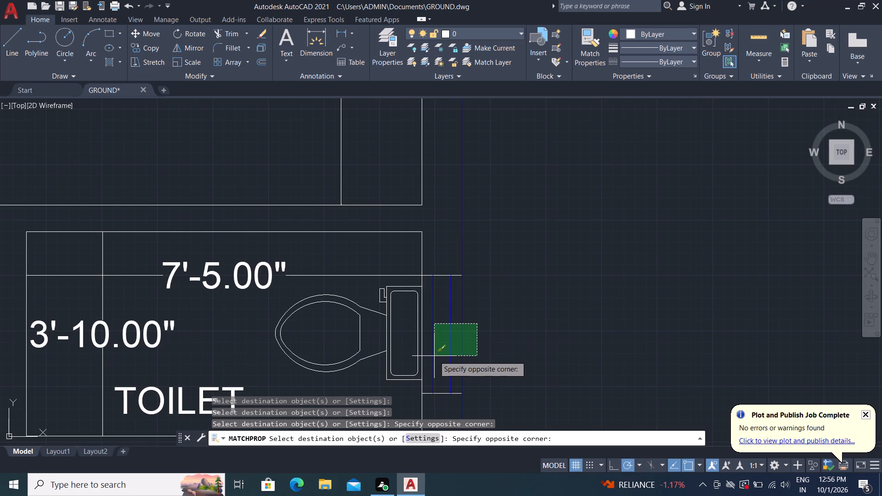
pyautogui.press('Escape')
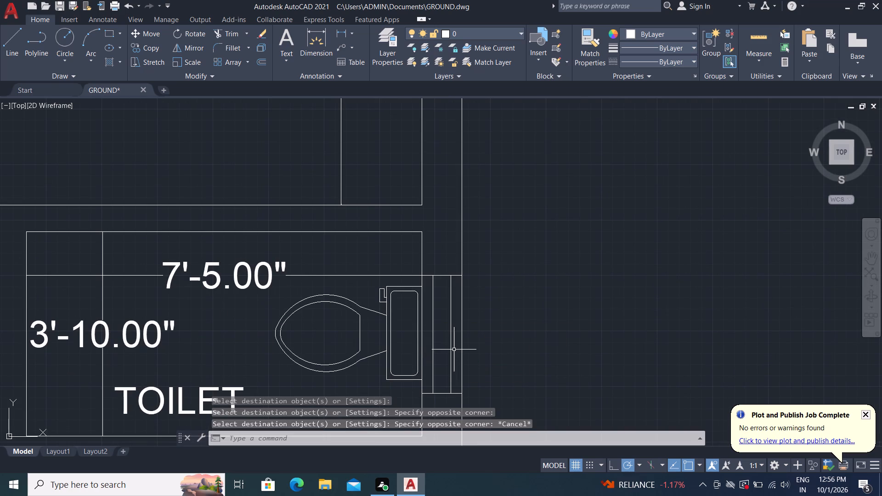
# Match the blue properties of BEDROOM -2's window onto the frame and both inner lines of the TOILET window.
pyautogui.press('space')
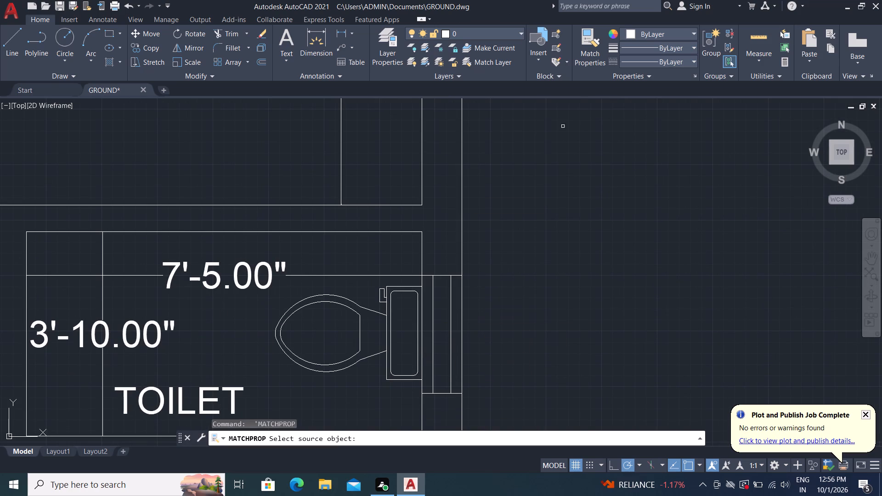
pyautogui.scroll(-1, 357, 399)
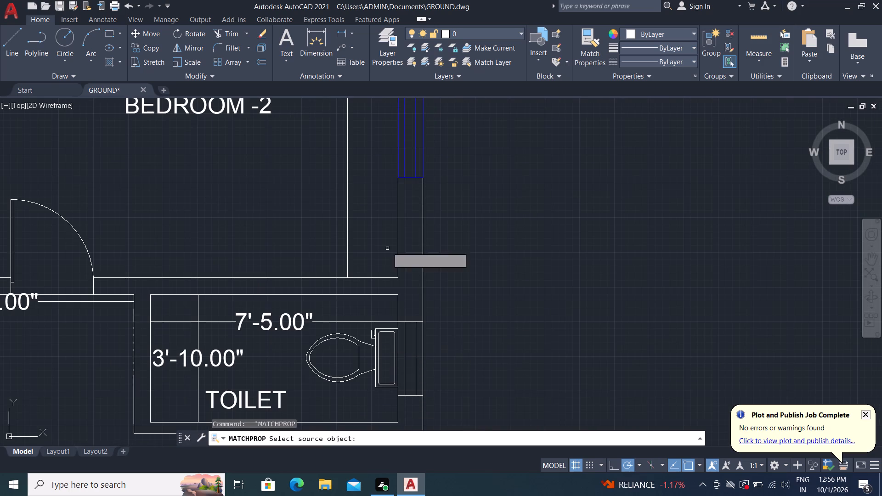
pyautogui.click(406, 169)
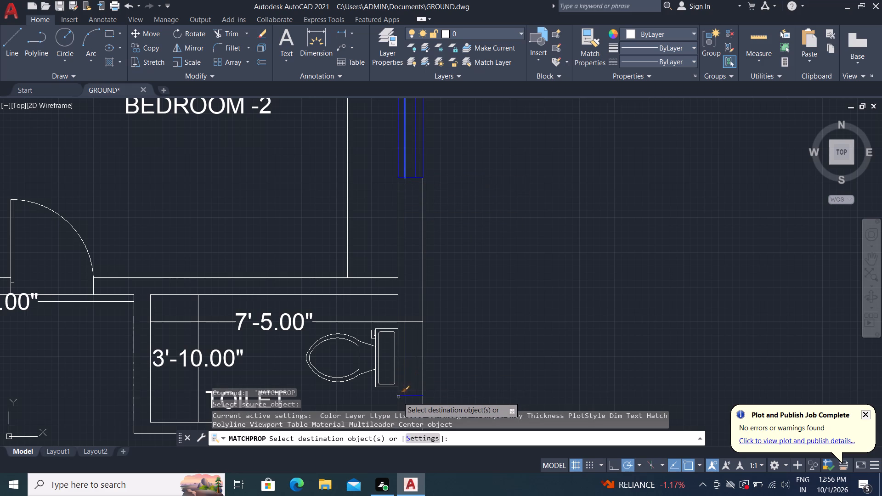
pyautogui.click(402, 397)
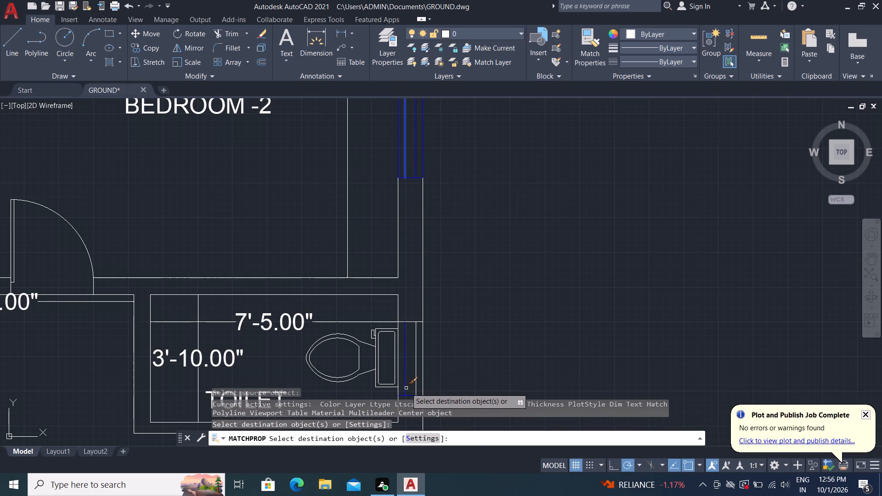
pyautogui.click(407, 388)
pyautogui.click(416, 384)
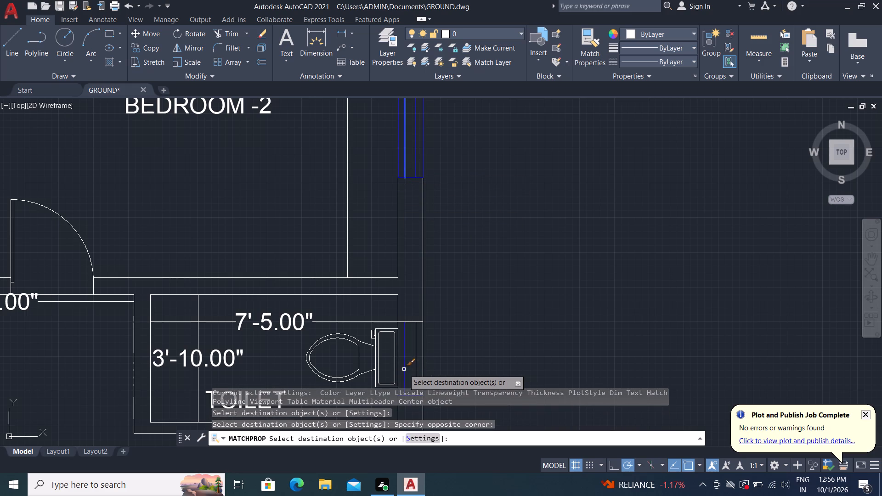
pyautogui.click(405, 371)
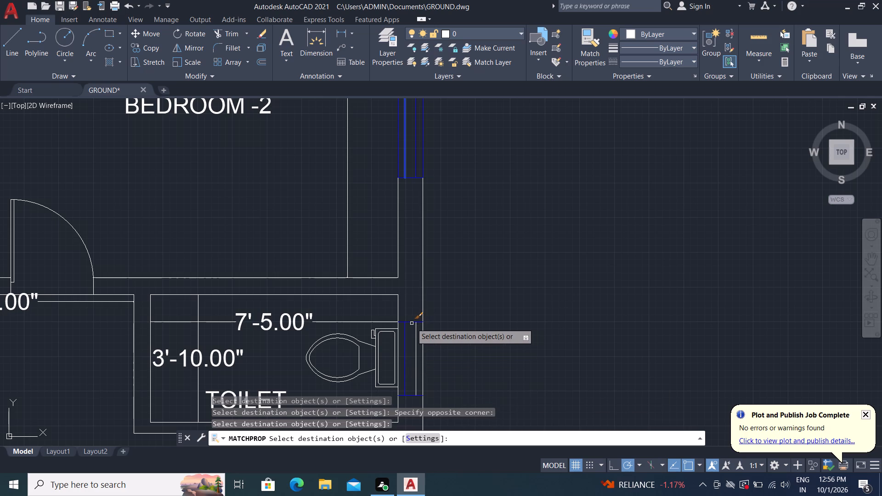
pyautogui.click(411, 323)
pyautogui.scroll(-3, 542, 184)
pyautogui.scroll(-1, 547, 295)
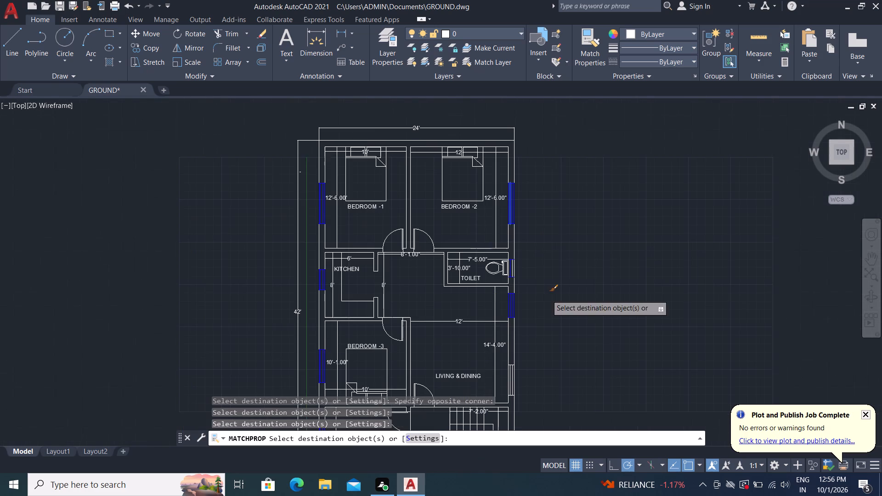
pyautogui.scroll(4, 513, 267)
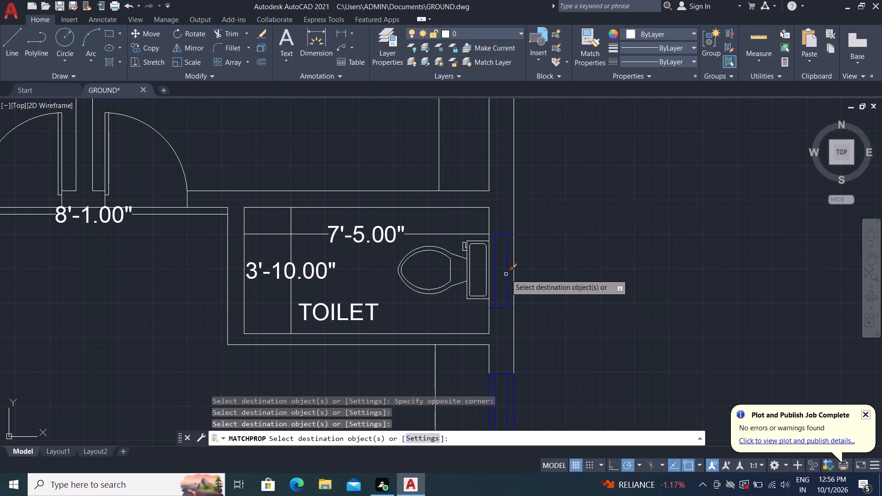
pyautogui.click(506, 274)
# Apply the matched blue properties to the frame and both inner lines of the LIVING & DINING window nearest the staircase.
pyautogui.scroll(-3, 639, 113)
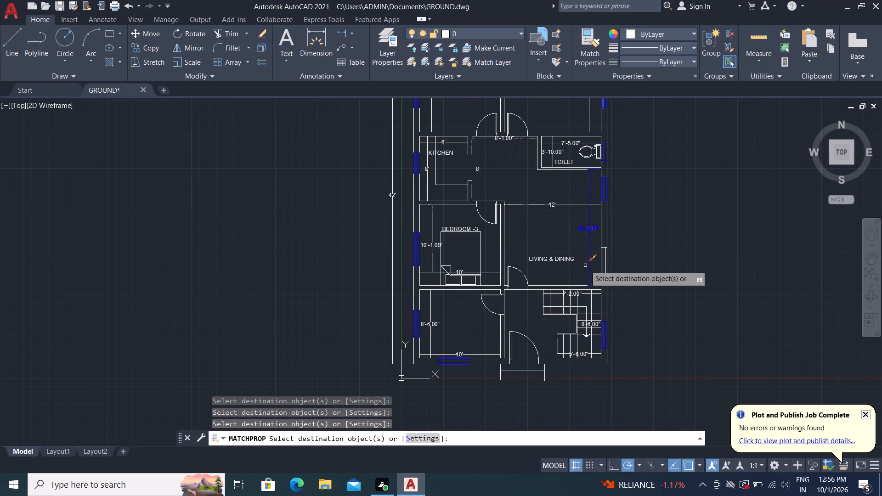
pyautogui.scroll(4, 585, 265)
pyautogui.click(671, 271)
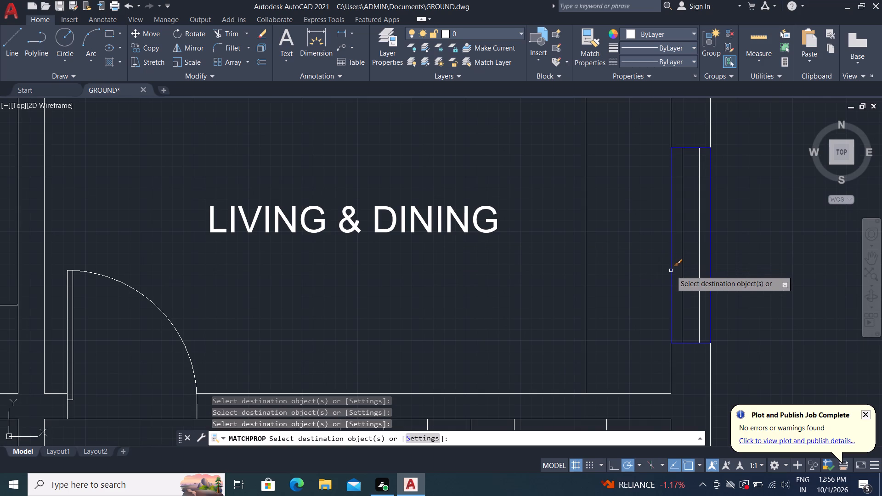
pyautogui.click(682, 281)
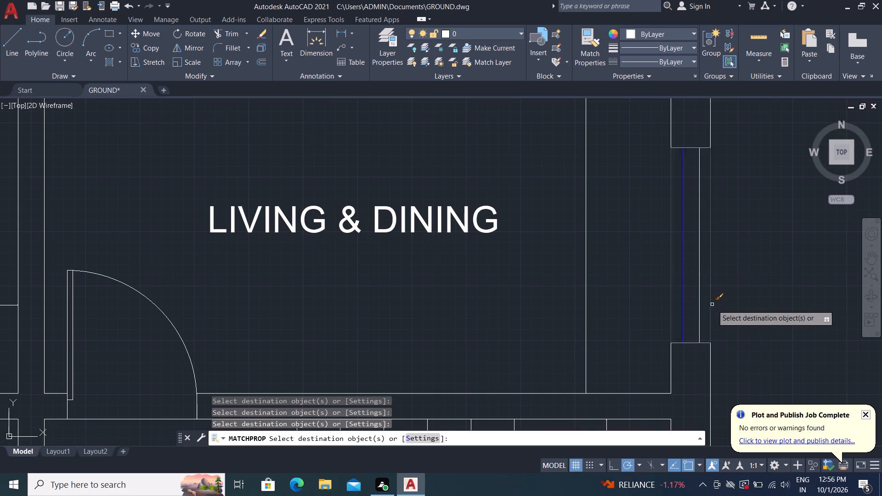
pyautogui.click(700, 302)
pyautogui.press('Escape')
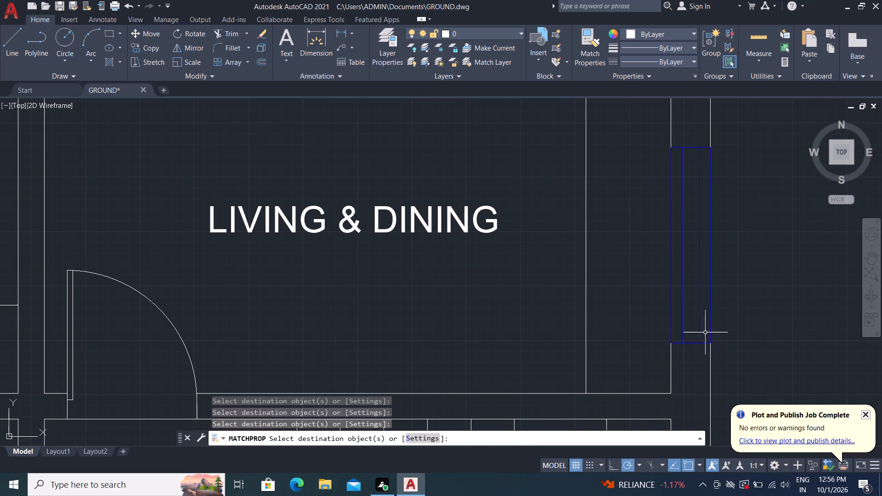
# Hatch the exterior wall sections on both sides of LIVING & DINING's lower window and the connected staircase wall with SOLID in colour 0,0,0.
pyautogui.press('h')
pyautogui.press('space')
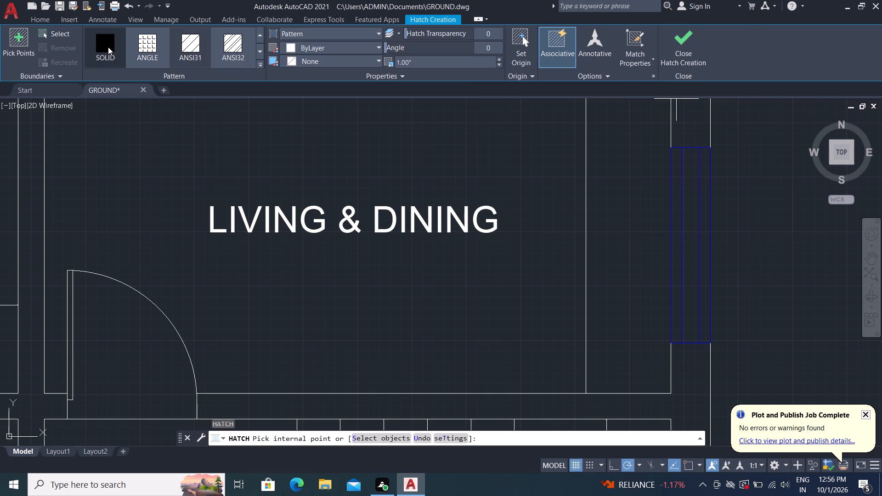
pyautogui.moveTo(111, 47); pyautogui.dragTo(116, 49)
pyautogui.click(313, 46)
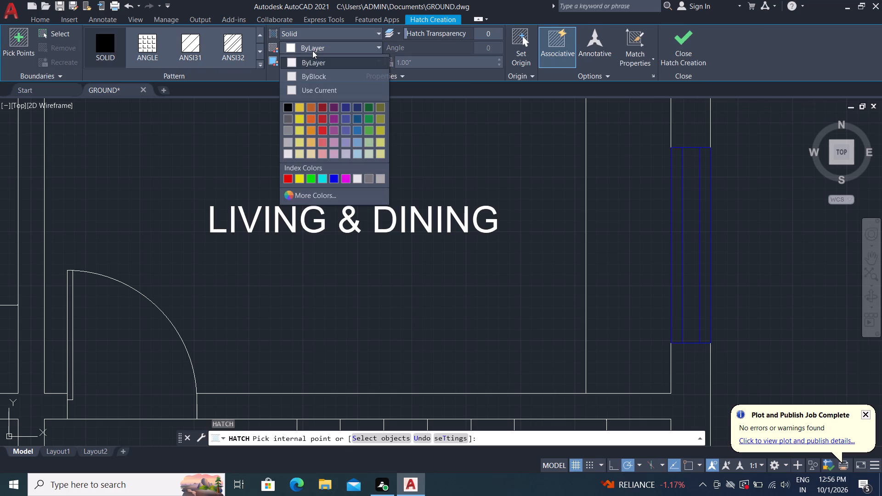
pyautogui.click(288, 105)
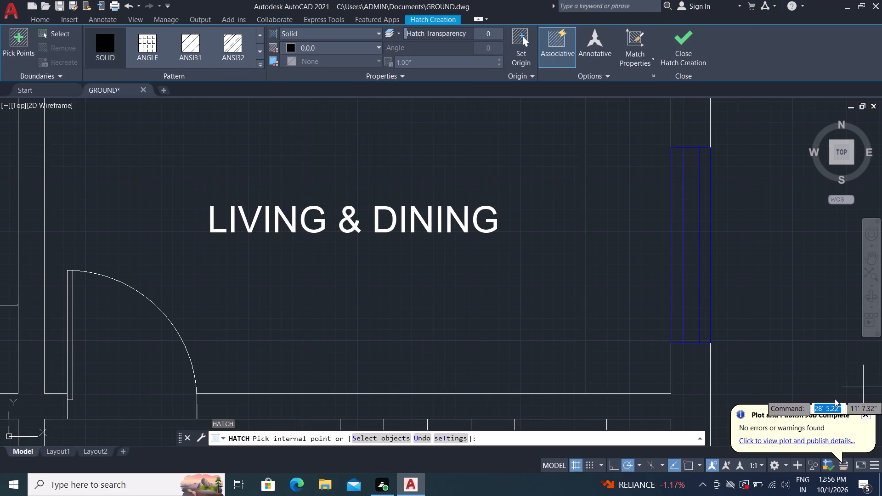
pyautogui.click(687, 395)
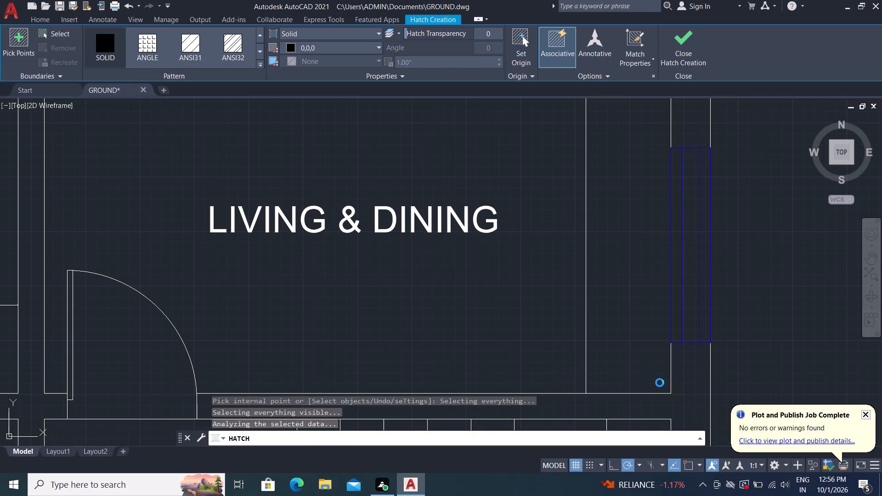
pyautogui.click(544, 256)
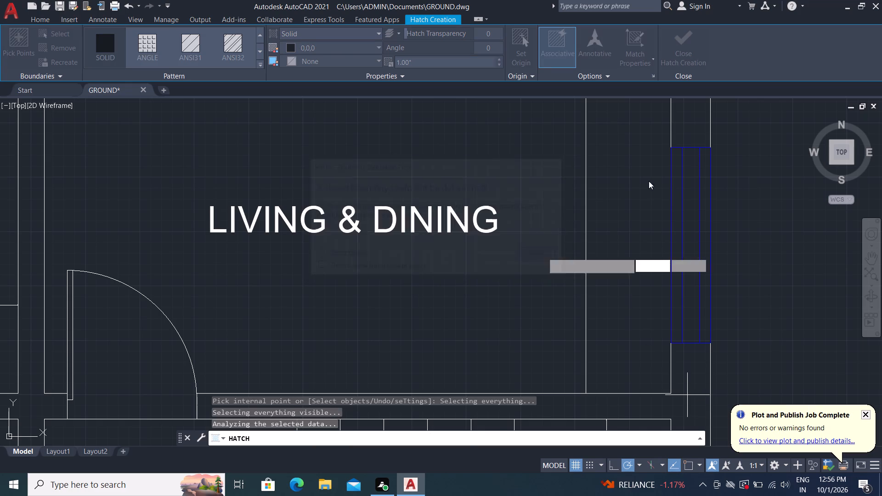
pyautogui.scroll(-3, 619, 186)
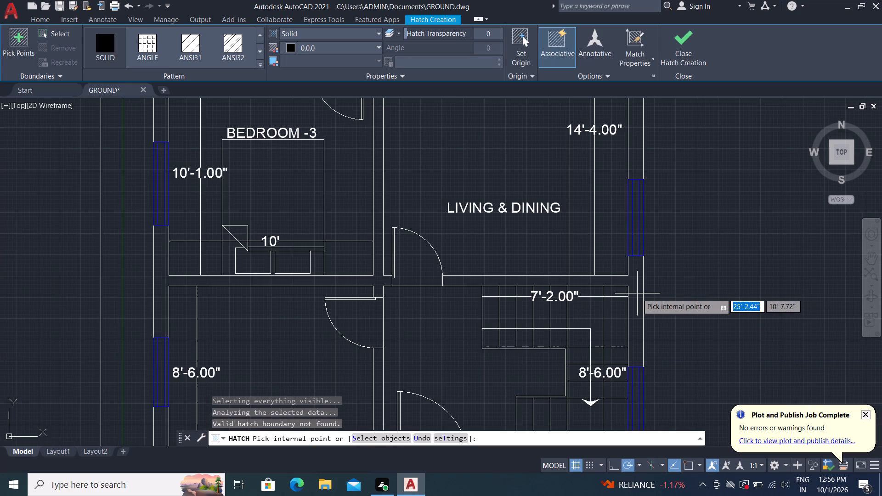
pyautogui.click(638, 293)
pyautogui.scroll(-2, 639, 127)
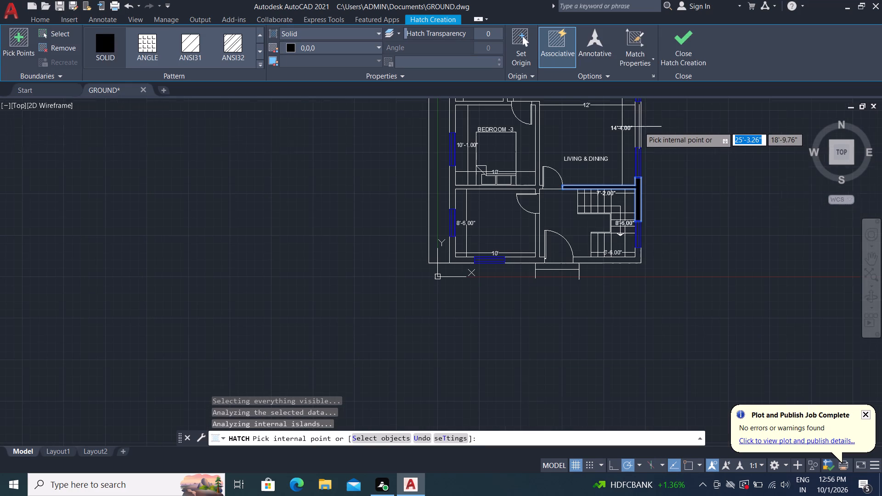
pyautogui.click(637, 127)
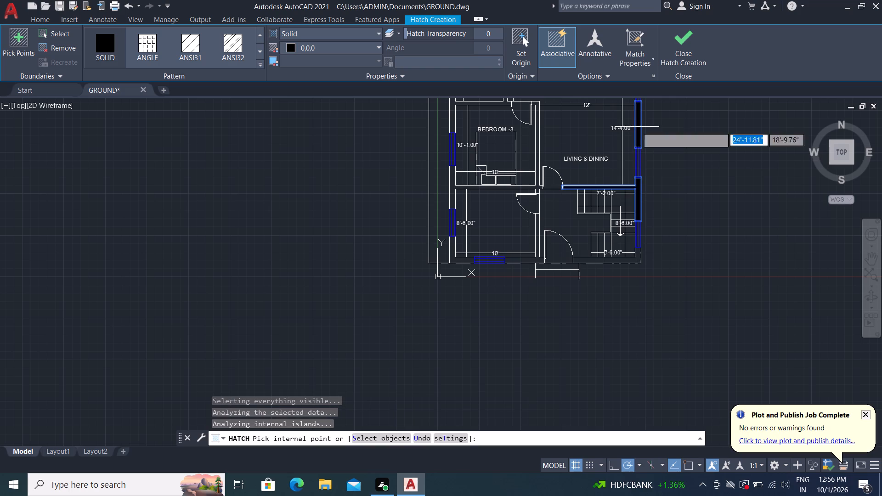
# Add the solid black fill to the front wall corner beside the staircase and the outer corner of the unlabelled 10' by 8'-6" room.
pyautogui.scroll(3, 594, 283)
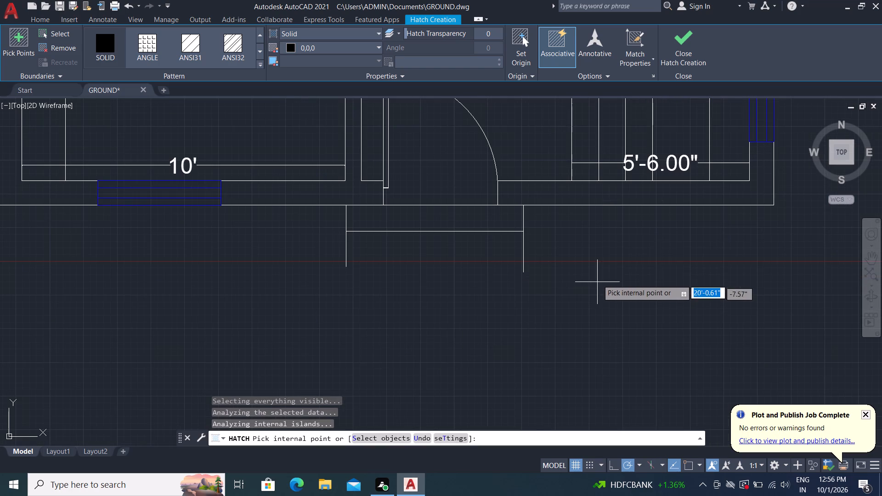
pyautogui.click(640, 197)
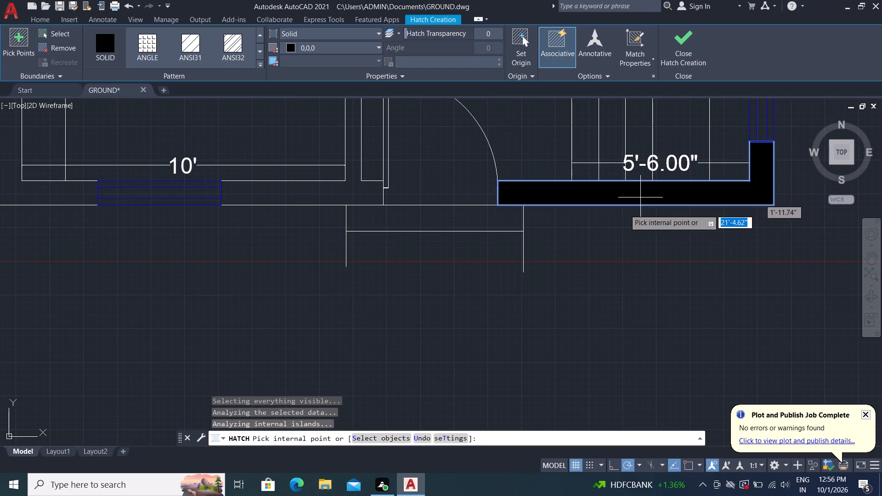
pyautogui.scroll(-2, 602, 241)
pyautogui.scroll(-3, 688, 270)
pyautogui.scroll(-3, 528, 243)
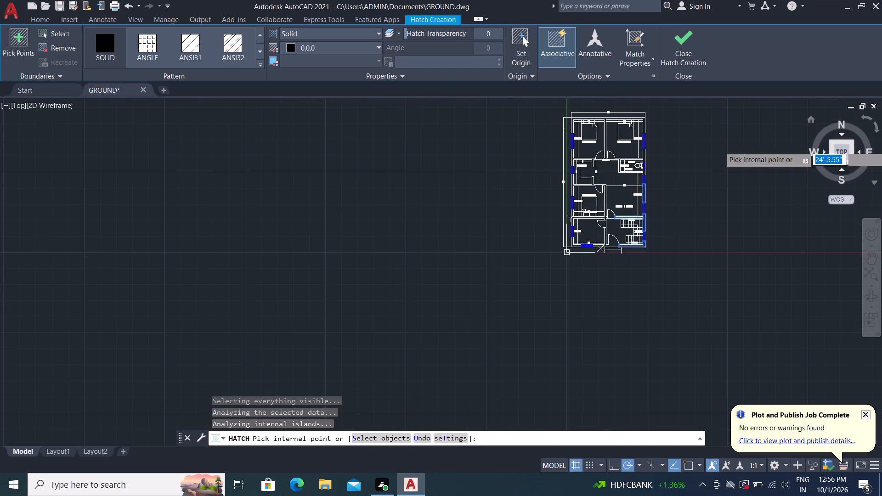
pyautogui.scroll(4, 551, 250)
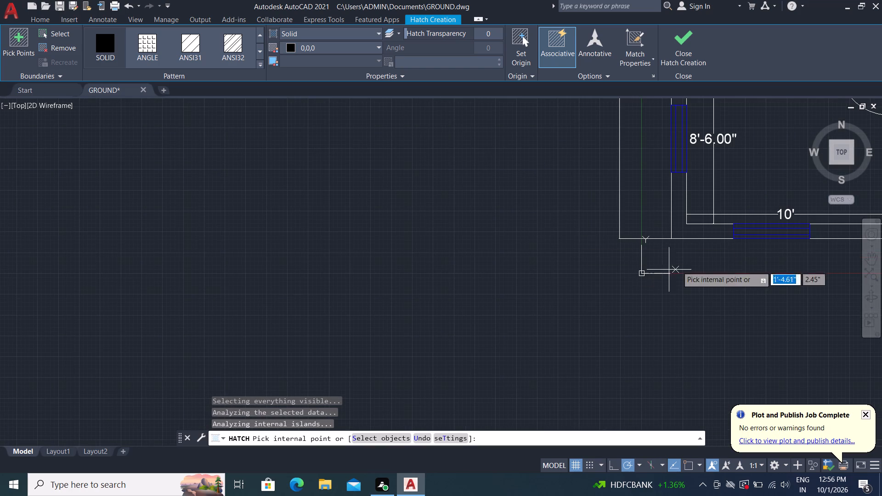
pyautogui.click(677, 228)
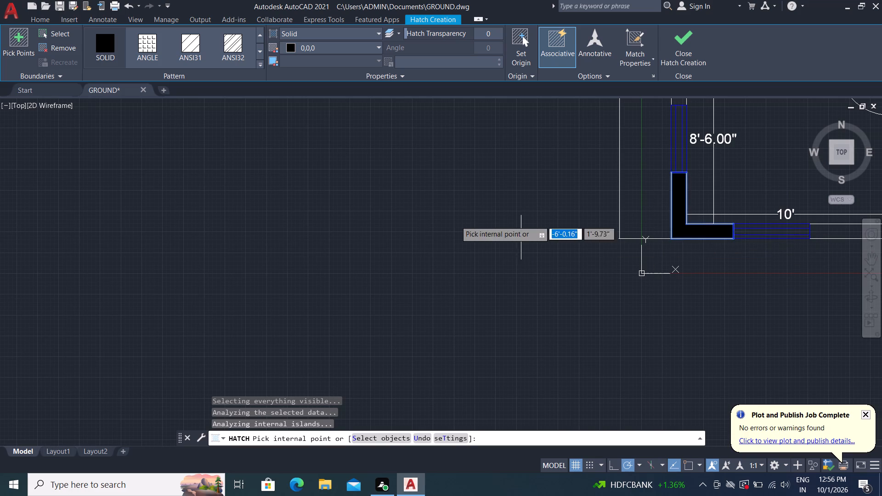
# Fill the front wall between the front window and the entrance door solid black, including the connected partition.
pyautogui.scroll(-2, 441, 203)
pyautogui.scroll(-2, 341, 206)
pyautogui.scroll(3, 525, 207)
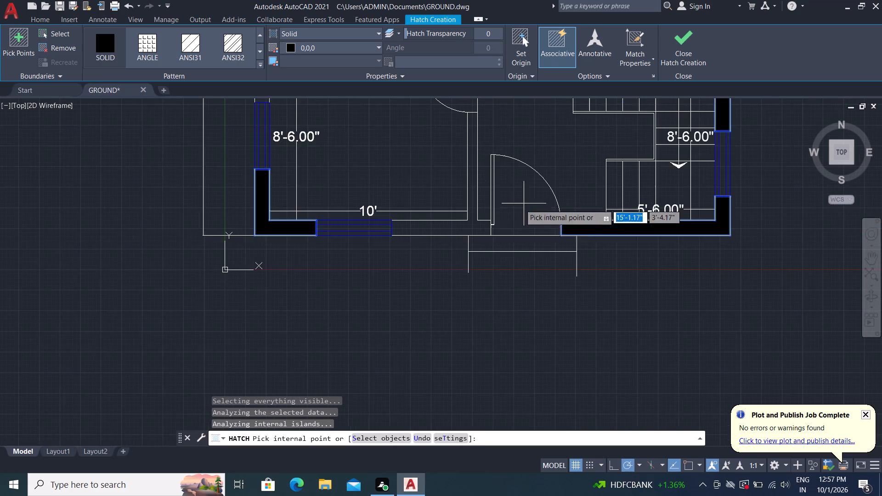
pyautogui.scroll(2, 487, 221)
pyautogui.scroll(-2, 463, 224)
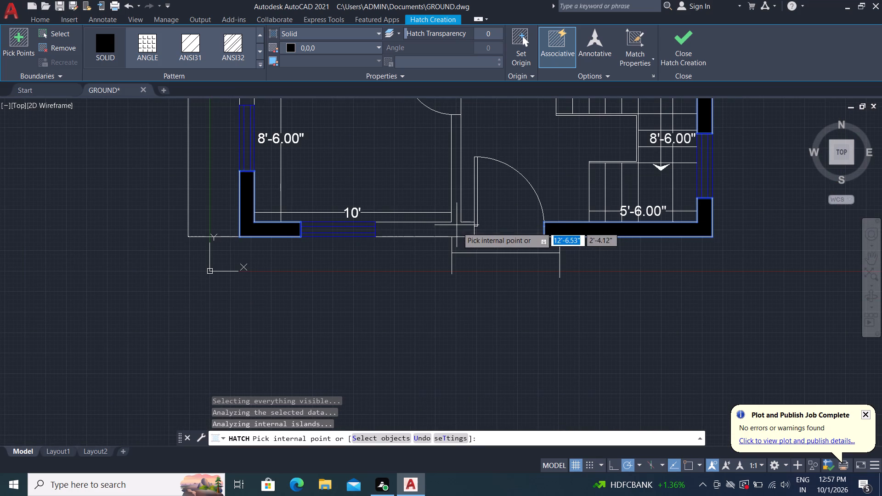
pyautogui.click(457, 231)
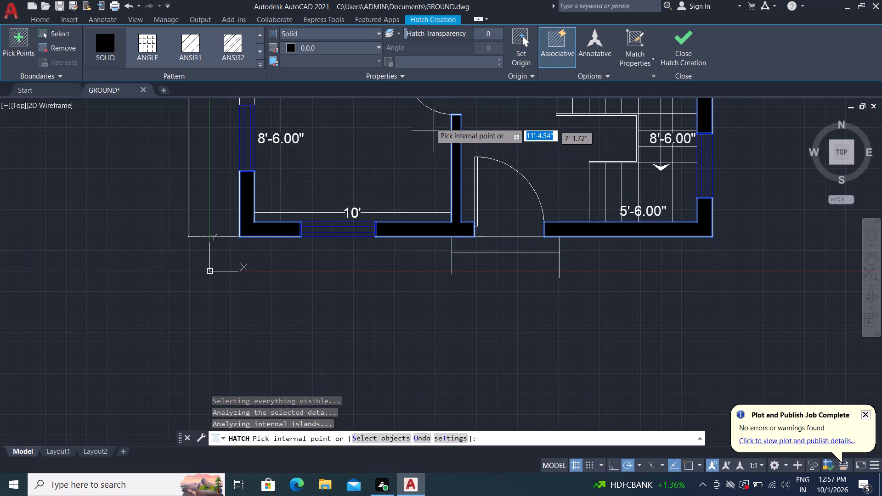
# Fill the connected walls between BEDROOM -3 and the unlabelled room below, and between BEDROOM -3 and the KITCHEN, solid black.
pyautogui.moveTo(430, 123); pyautogui.dragTo(450, 259, button='middle')
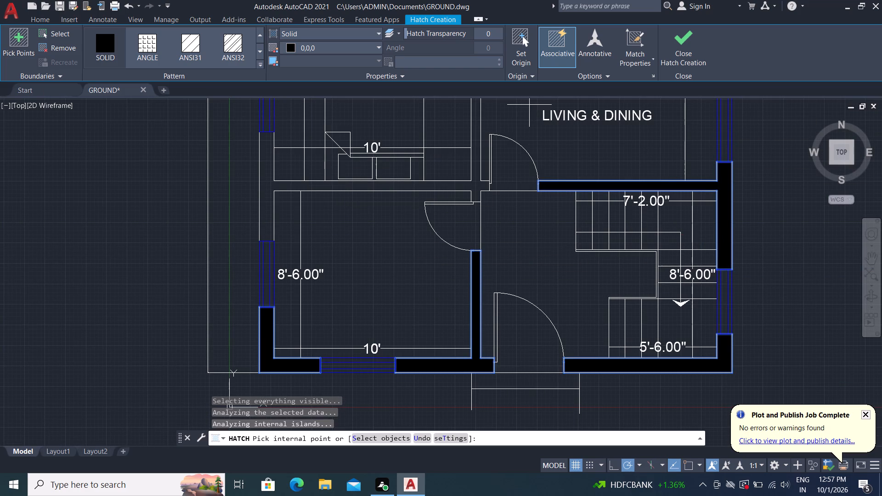
pyautogui.click(274, 184)
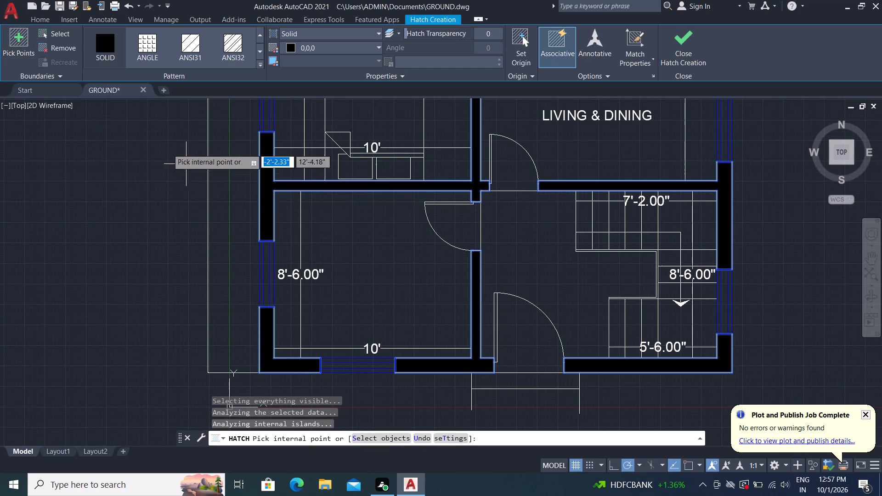
pyautogui.scroll(-2, 201, 148)
pyautogui.moveTo(198, 137); pyautogui.dragTo(247, 332, button='middle')
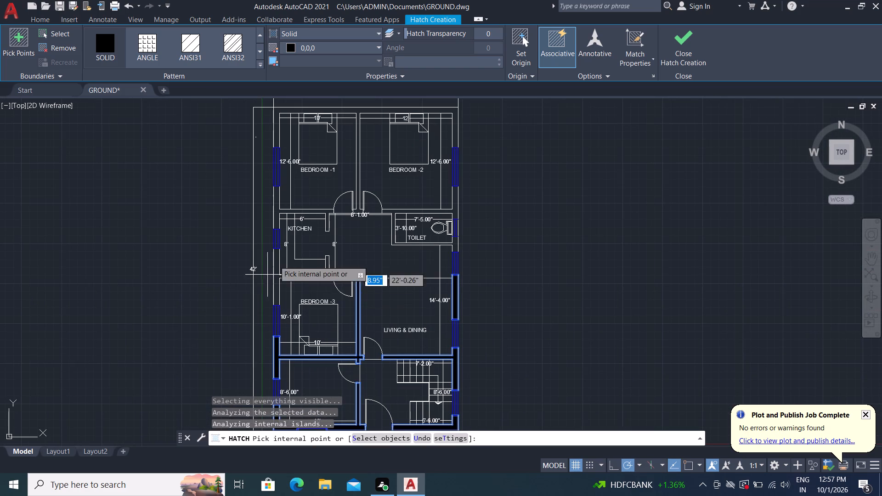
pyautogui.scroll(3, 271, 278)
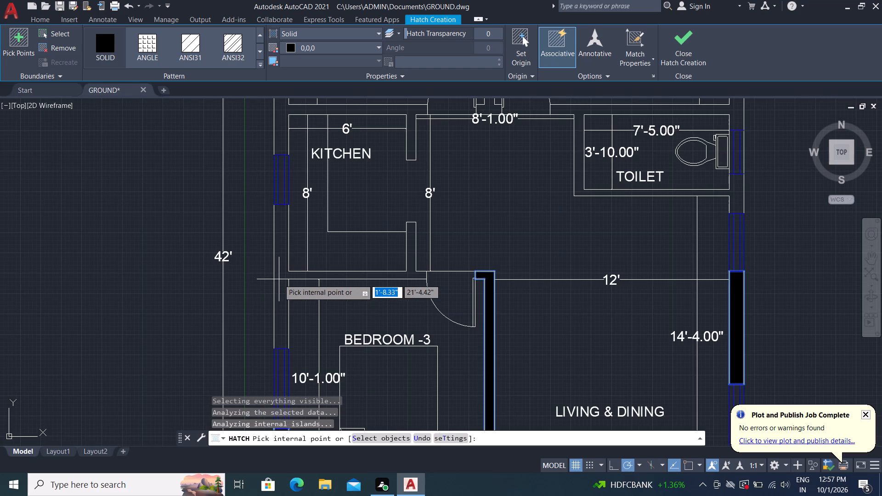
pyautogui.click(281, 275)
# Fill the wall between KITCHEN and BEDROOM -1 solid black, including the exterior section between their windows.
pyautogui.scroll(1, 257, 199)
pyautogui.moveTo(257, 199); pyautogui.dragTo(254, 208, button='middle')
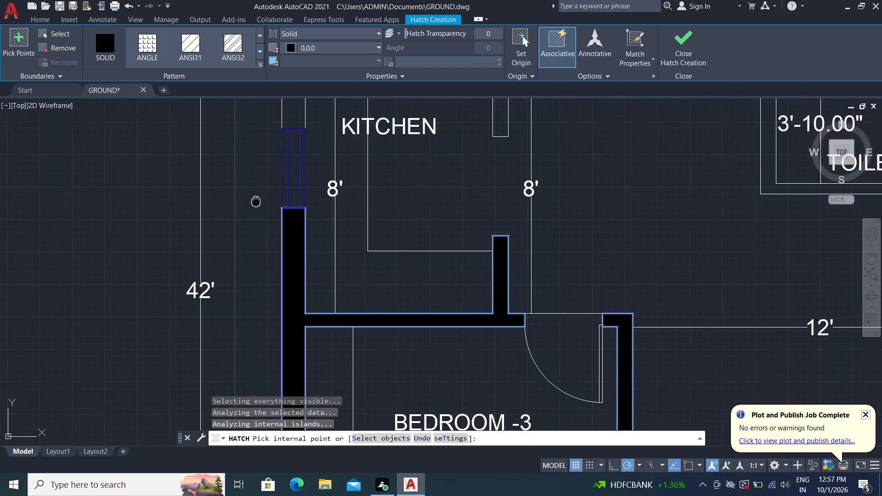
pyautogui.moveTo(254, 208); pyautogui.dragTo(249, 288, button='middle')
pyautogui.moveTo(289, 141); pyautogui.dragTo(261, 268, button='middle')
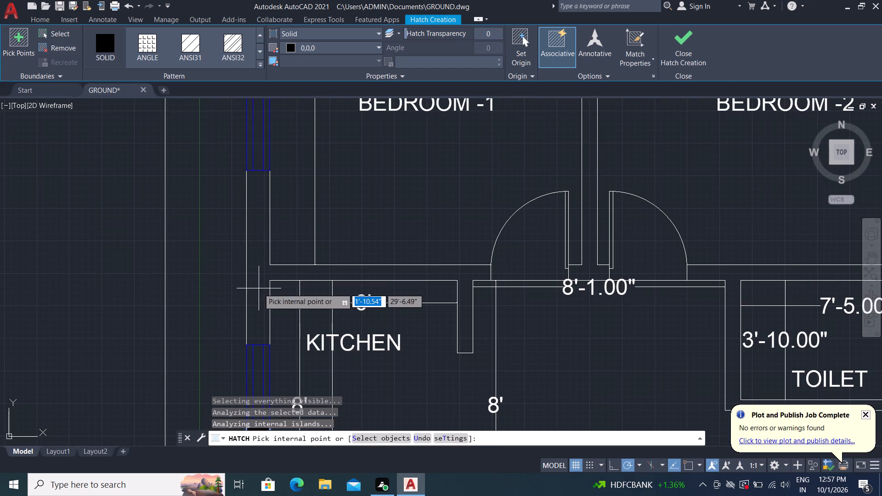
pyautogui.click(268, 270)
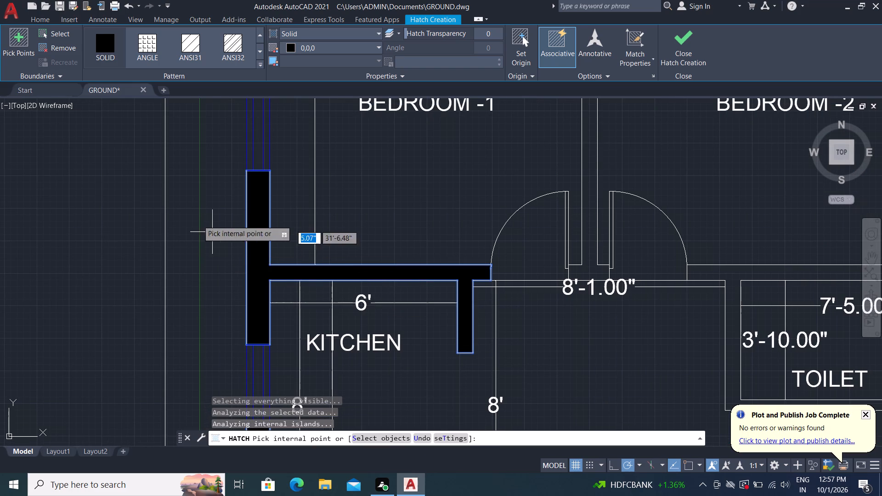
# Copy the BEDROOM -2 door straight down into the open passage between the KITCHEN and the LIVING & DINING area.
pyautogui.scroll(-4, 178, 181)
pyautogui.moveTo(193, 140); pyautogui.dragTo(194, 147, button='middle')
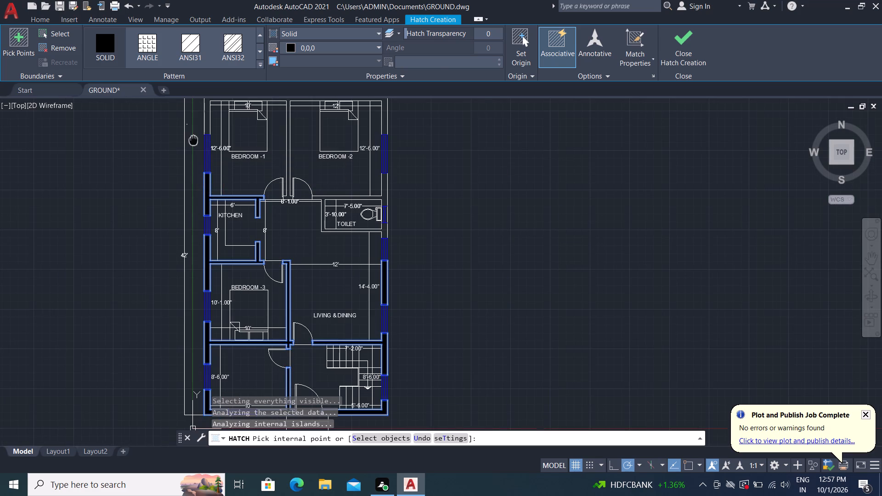
pyautogui.moveTo(194, 147); pyautogui.dragTo(198, 223, button='middle')
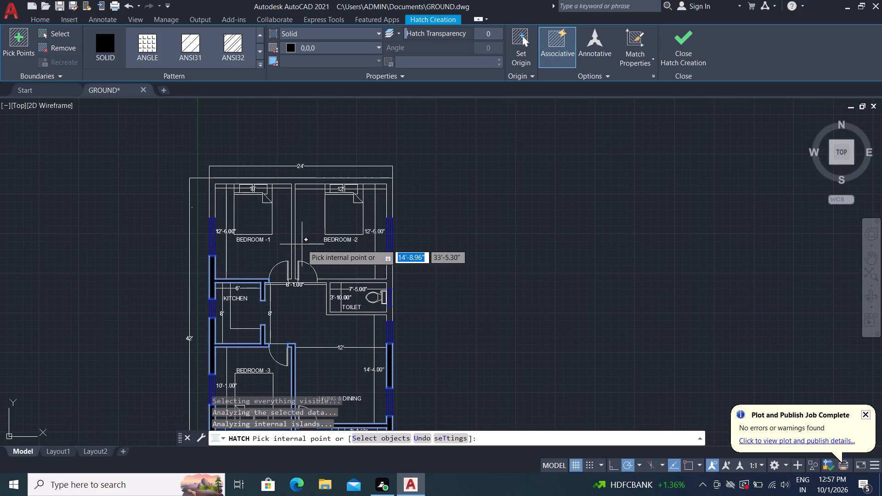
pyautogui.press('Escape')
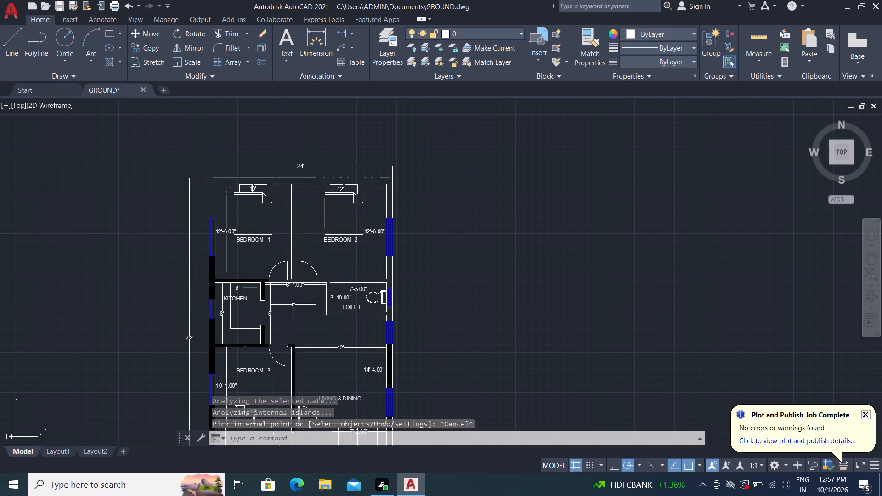
pyautogui.scroll(3, 317, 293)
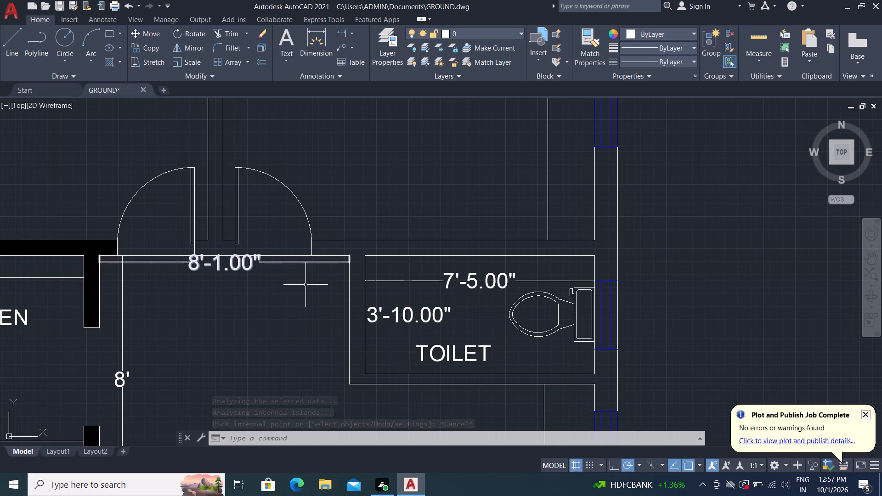
pyautogui.scroll(-3, 269, 302)
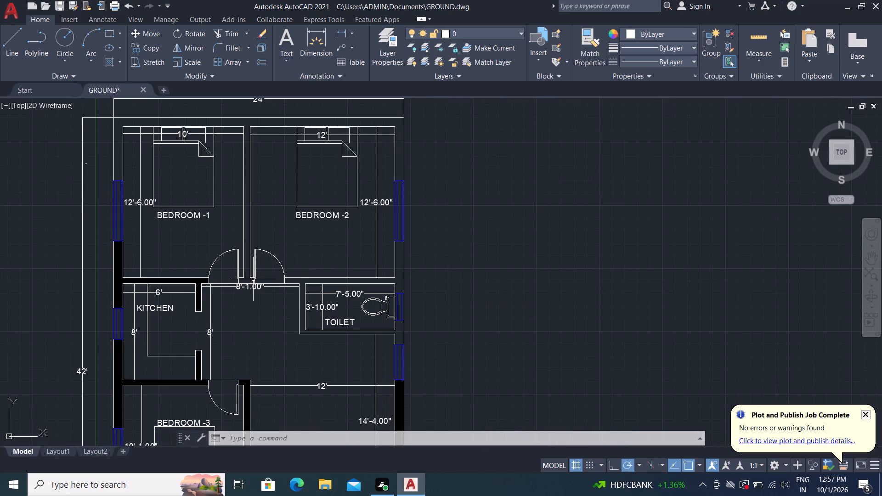
pyautogui.press('c')
pyautogui.press('o')
pyautogui.press('space')
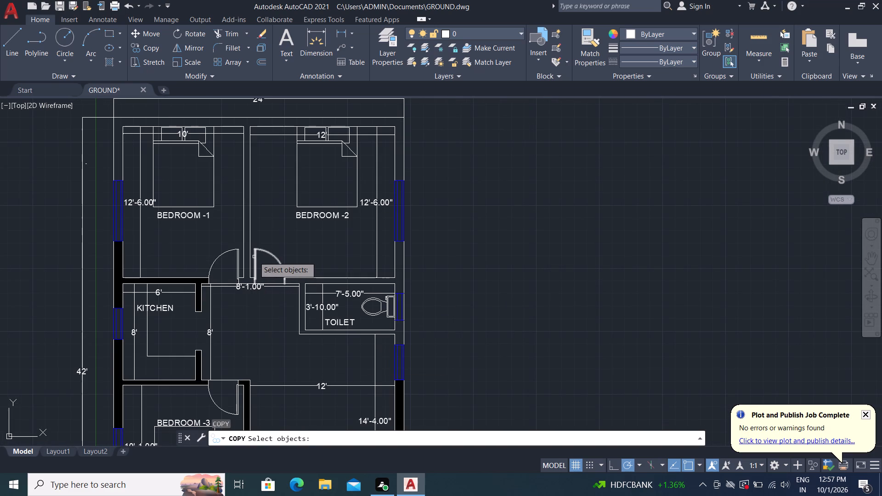
pyautogui.click(254, 257)
pyautogui.rightClick(265, 251)
pyautogui.click(263, 247)
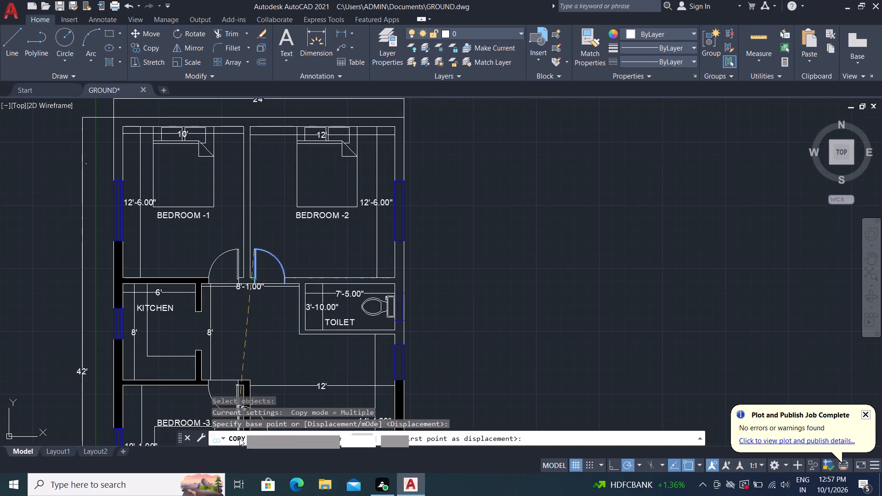
pyautogui.click(256, 332)
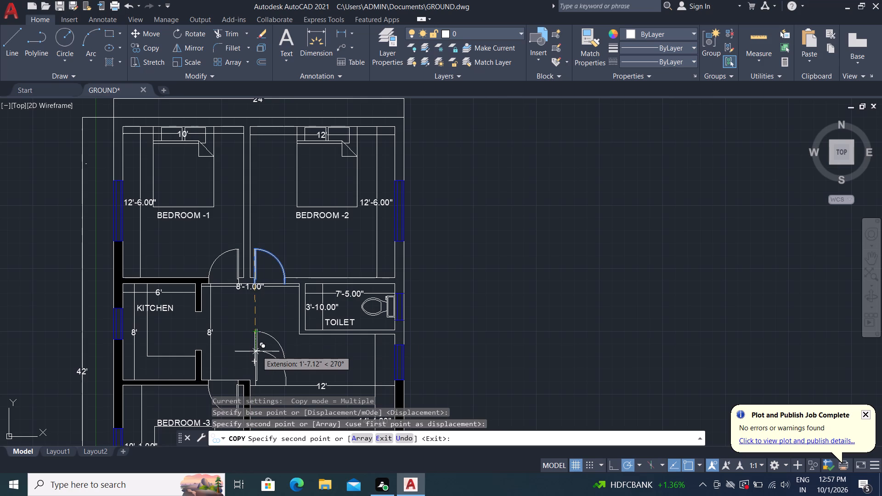
pyautogui.press('r')
pyautogui.press('o')
pyautogui.press('space')
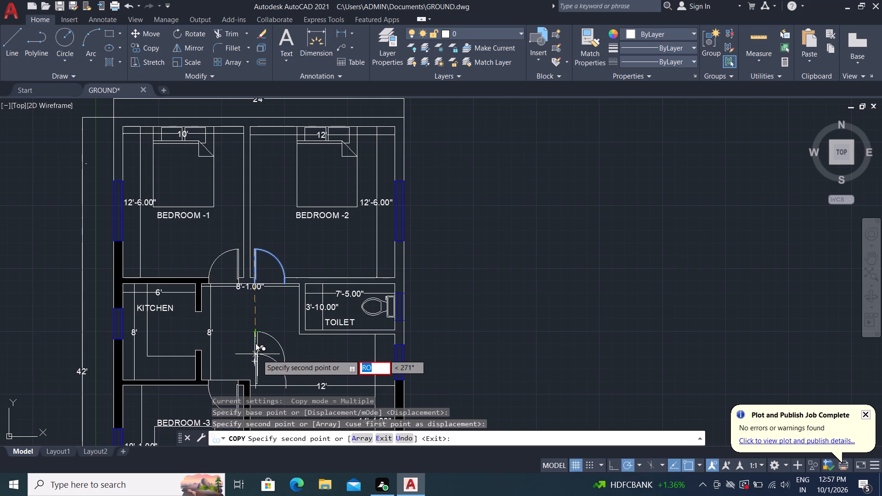
pyautogui.press('space')
pyautogui.press('Escape')
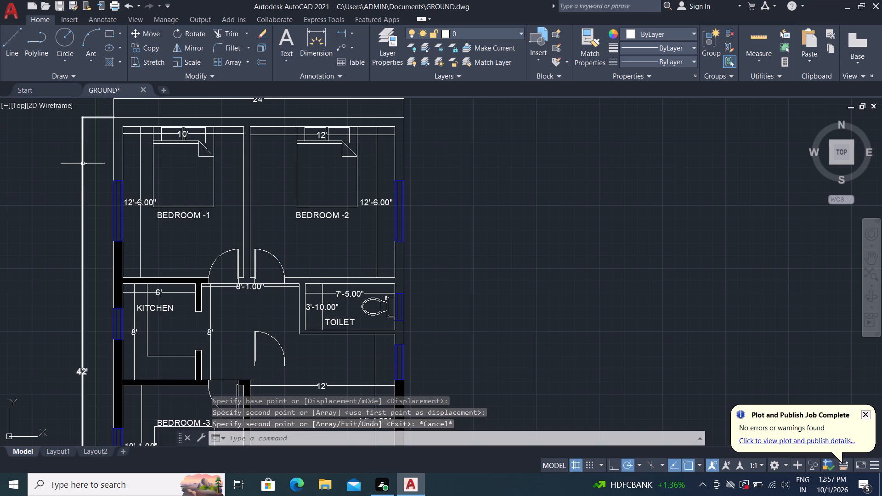
# Rotate the copied passage door 270° about its lower hinge end, so its leaf lies horizontally.
pyautogui.press('r')
pyautogui.press('o')
pyautogui.press('space')
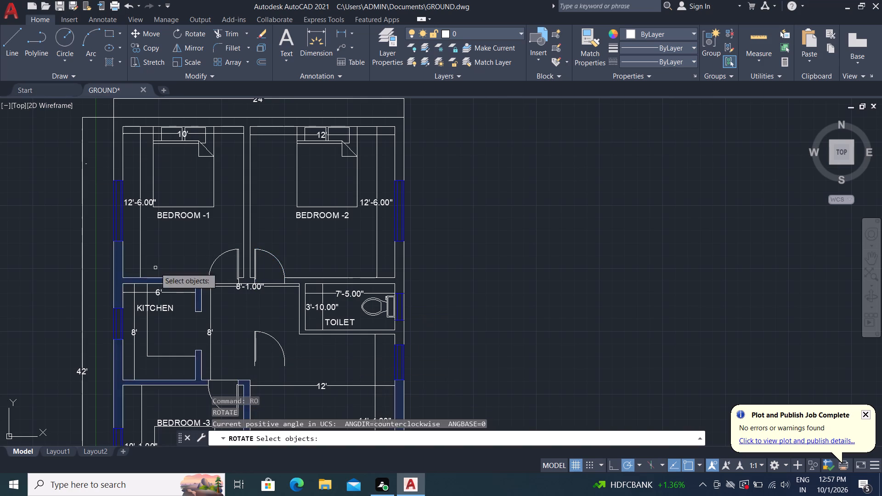
pyautogui.click(255, 356)
pyautogui.rightClick(261, 360)
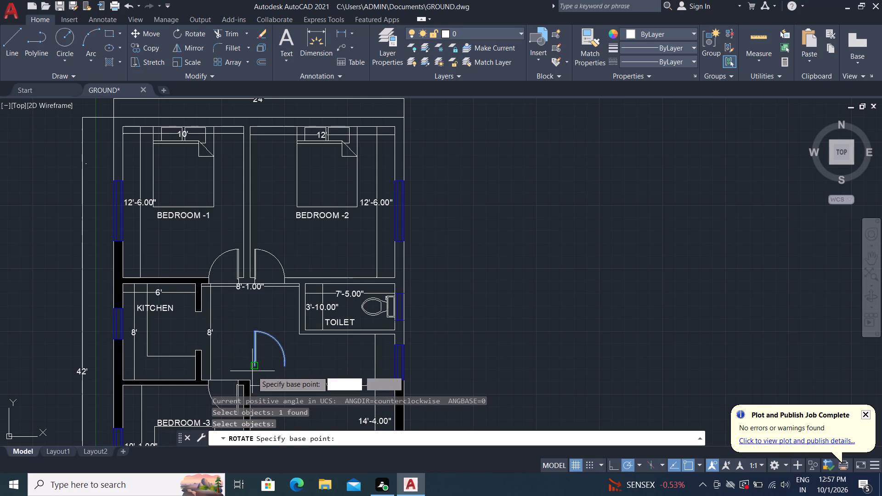
pyautogui.click(255, 371)
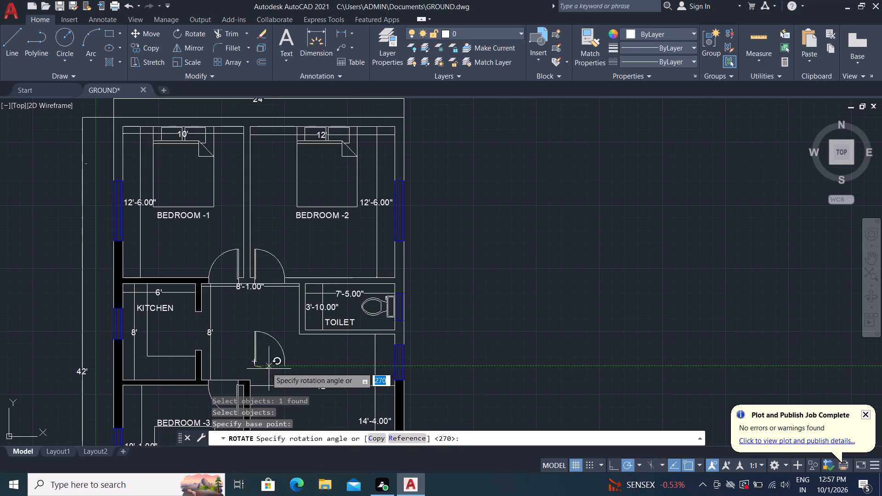
pyautogui.click(257, 403)
pyautogui.moveTo(264, 341); pyautogui.dragTo(280, 204, button='middle')
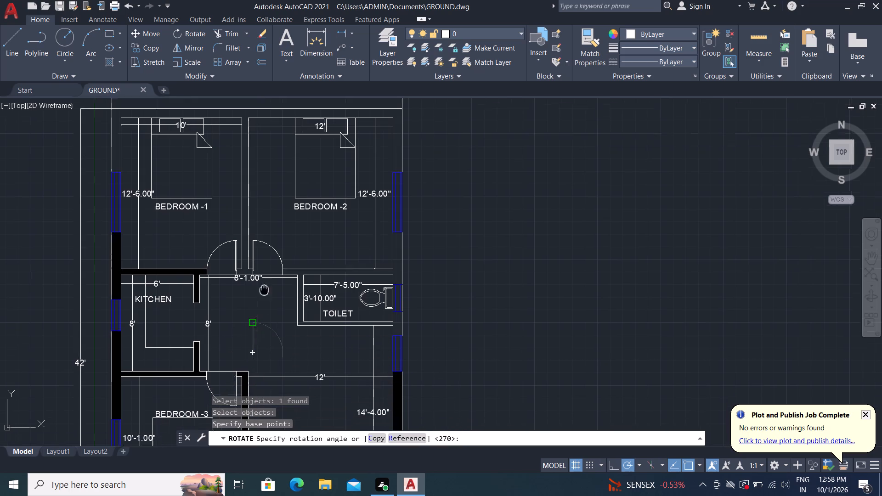
pyautogui.moveTo(280, 204); pyautogui.dragTo(284, 152, button='middle')
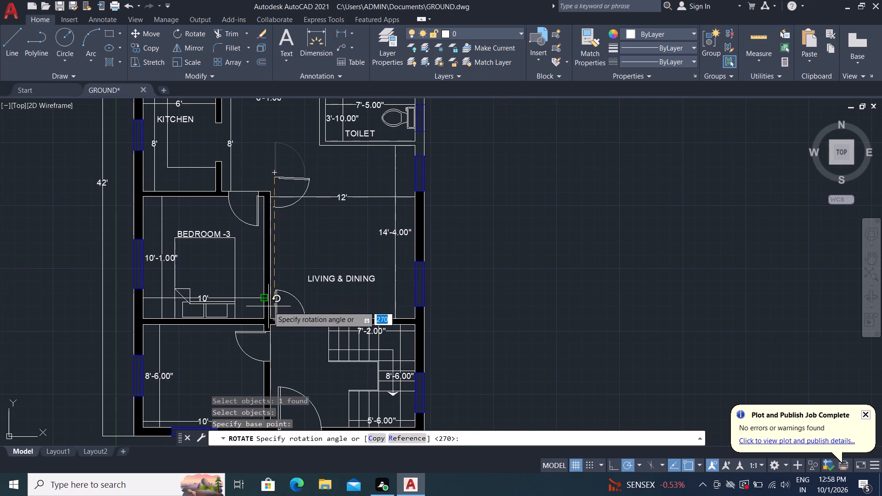
pyautogui.click(275, 309)
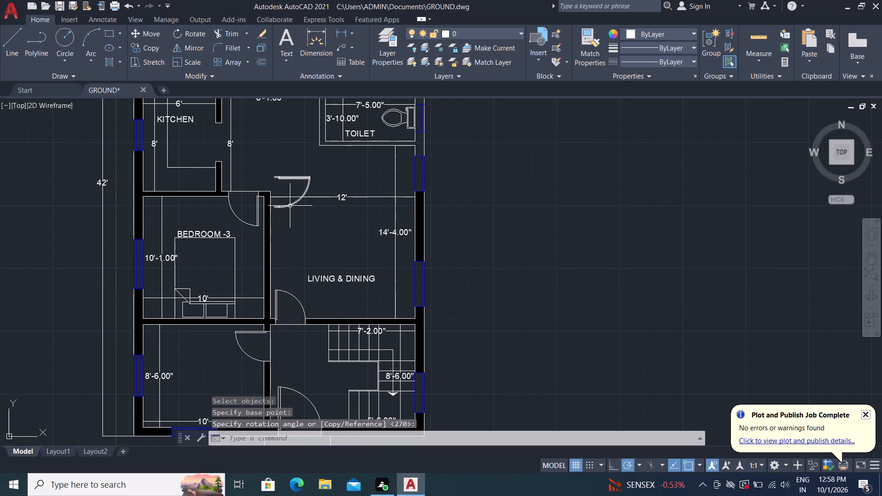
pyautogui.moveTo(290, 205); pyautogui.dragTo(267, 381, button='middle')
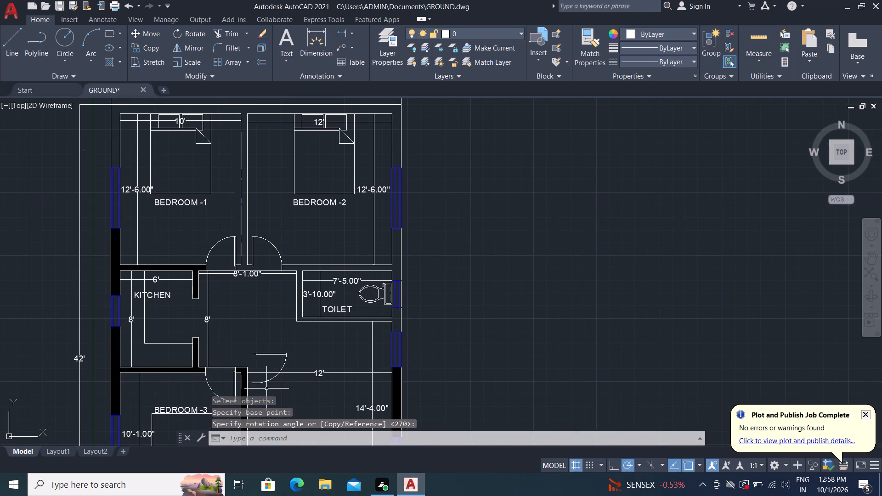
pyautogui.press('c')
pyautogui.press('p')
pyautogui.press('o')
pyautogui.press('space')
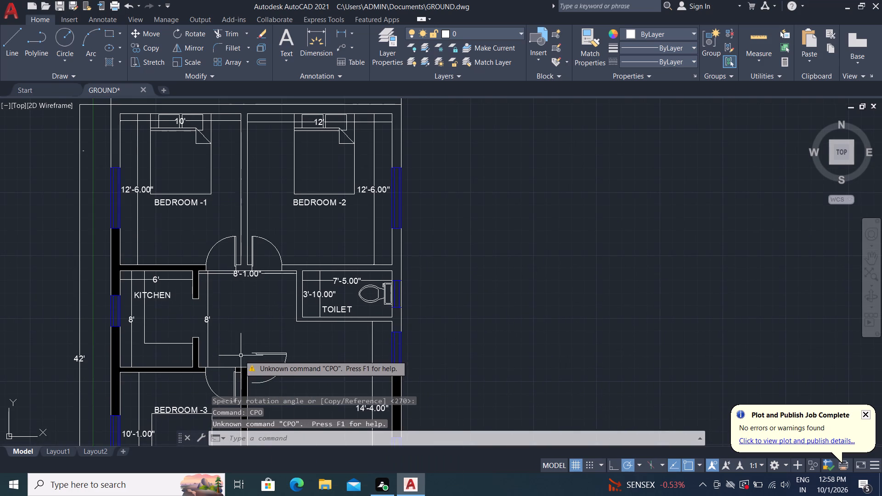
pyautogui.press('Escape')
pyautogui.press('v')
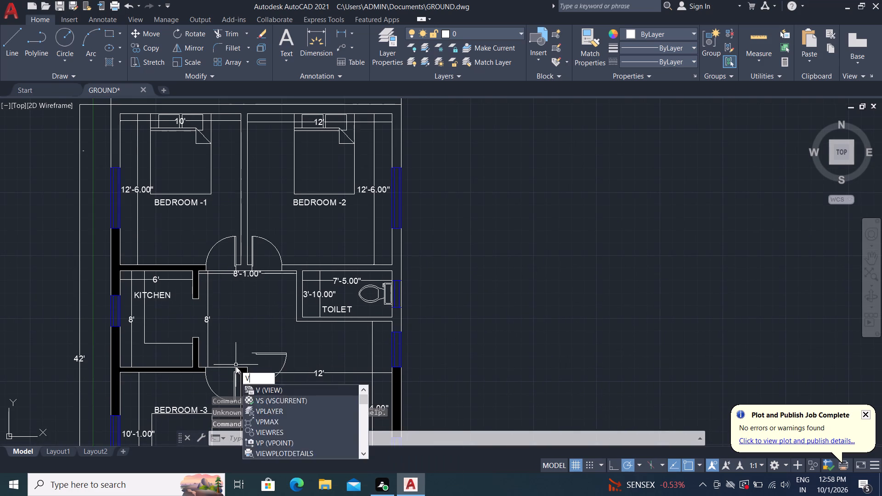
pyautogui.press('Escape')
# Copy the rotated door onto the upper outer corner of the TOILET's passage-side wall, using its hinge end as base point.
pyautogui.press('c')
pyautogui.press('o')
pyautogui.press('space')
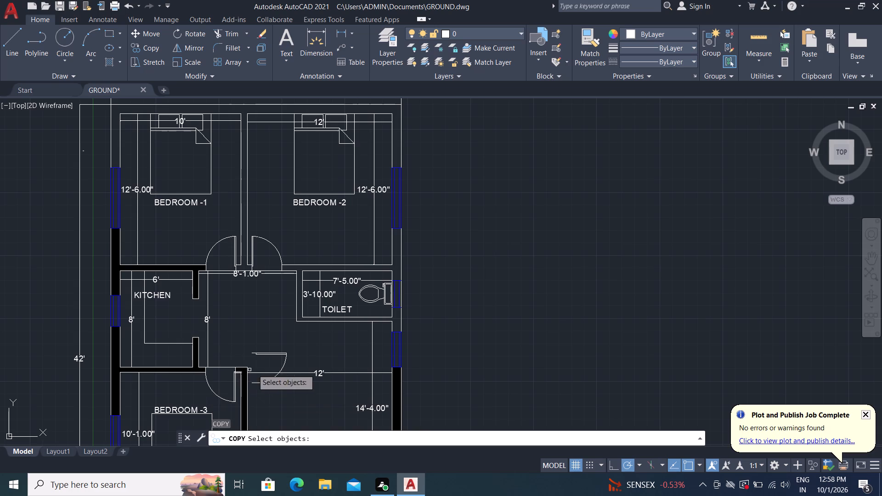
pyautogui.click(262, 353)
pyautogui.moveTo(263, 344); pyautogui.dragTo(258, 350, button='right')
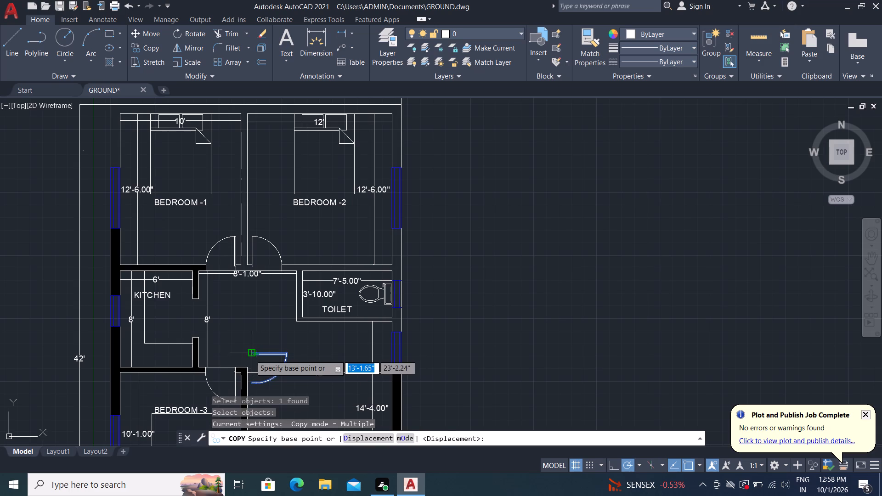
pyautogui.click(249, 354)
pyautogui.scroll(3, 292, 271)
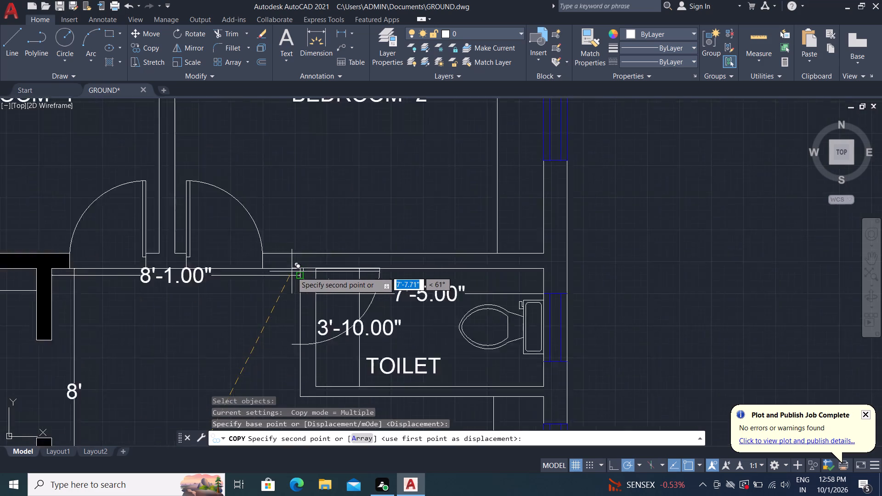
pyautogui.scroll(3, 301, 285)
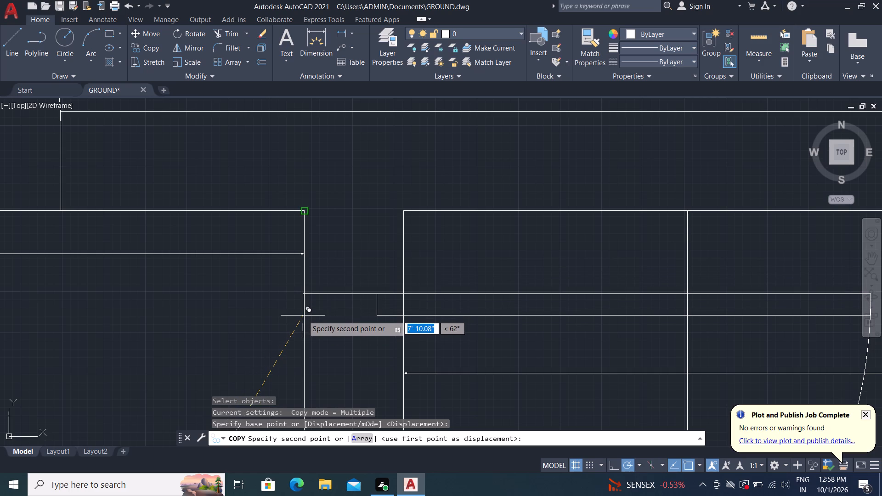
pyautogui.click(305, 316)
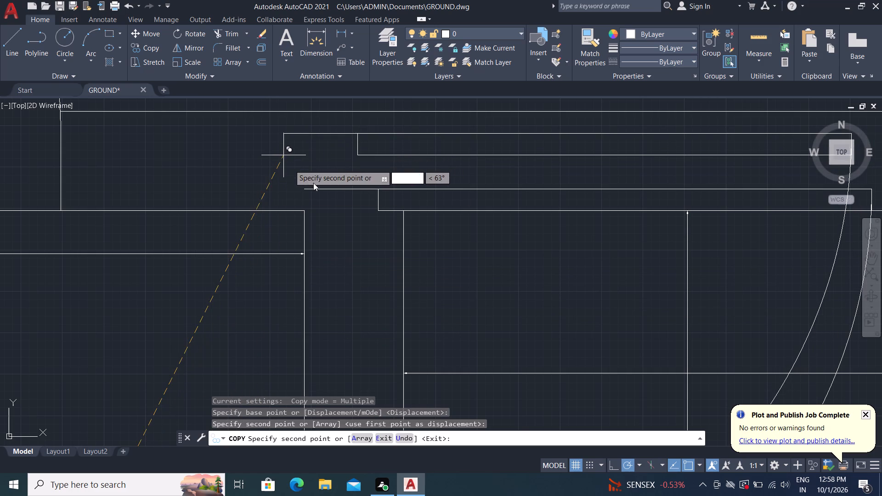
pyautogui.press('Escape')
# Move the TOILET door about 9" straight down along the outer face of the passage-side wall.
pyautogui.click(344, 189)
pyautogui.press('m')
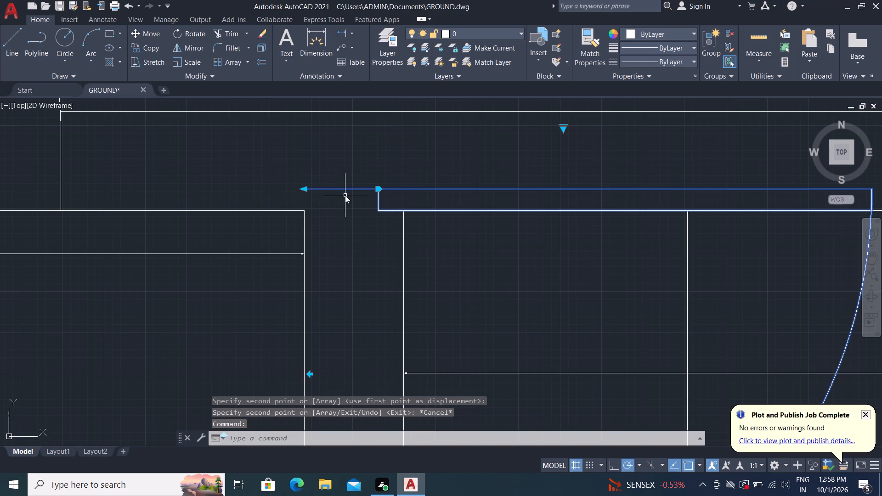
pyautogui.press('space')
pyautogui.click(304, 191)
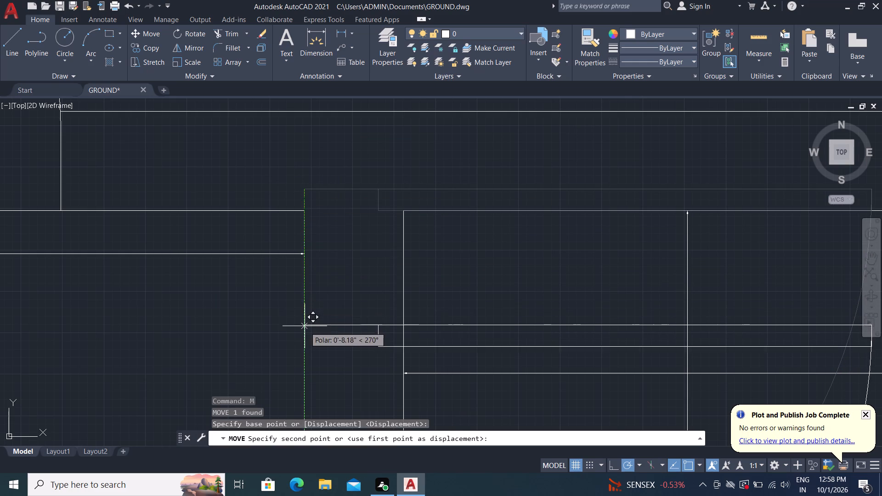
pyautogui.scroll(-2, 295, 288)
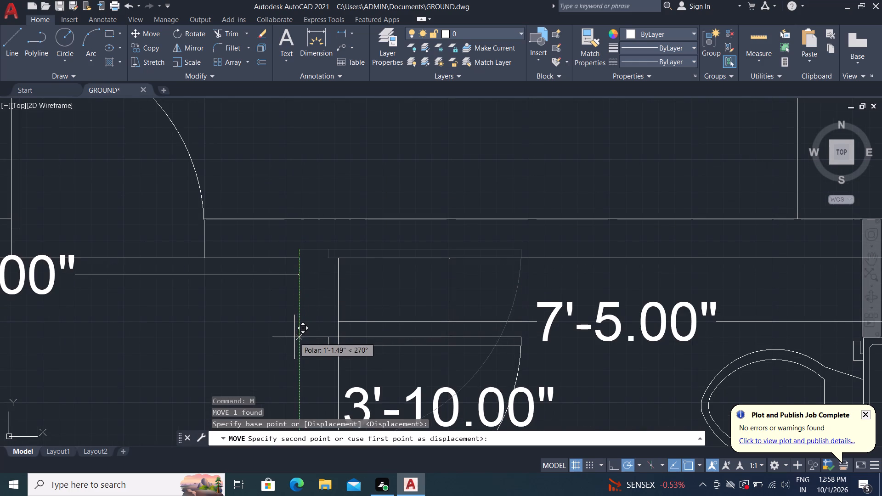
pyautogui.click(298, 309)
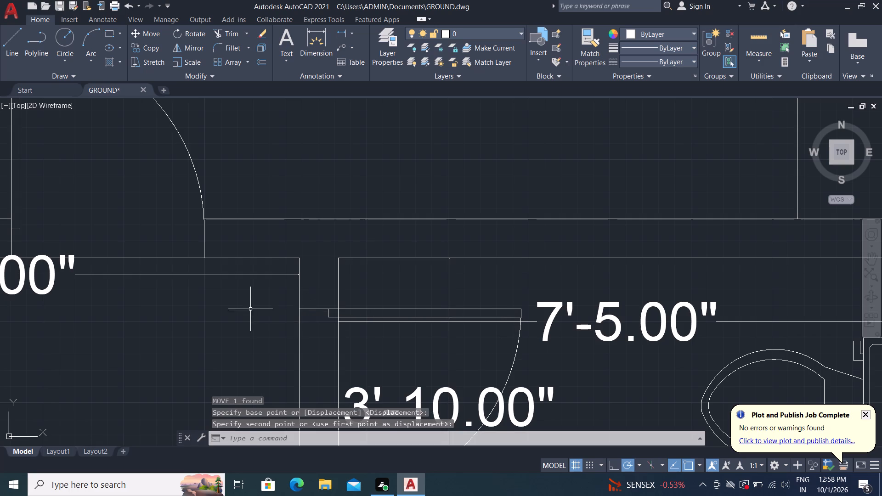
pyautogui.scroll(-2, 165, 274)
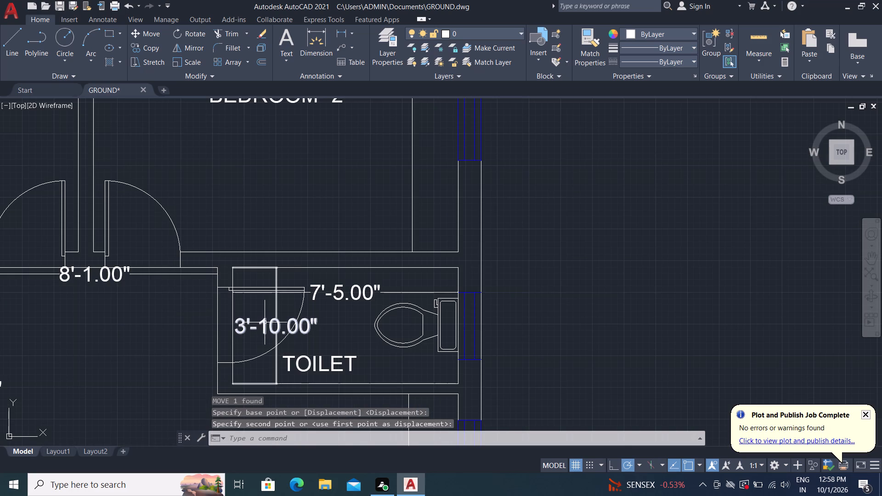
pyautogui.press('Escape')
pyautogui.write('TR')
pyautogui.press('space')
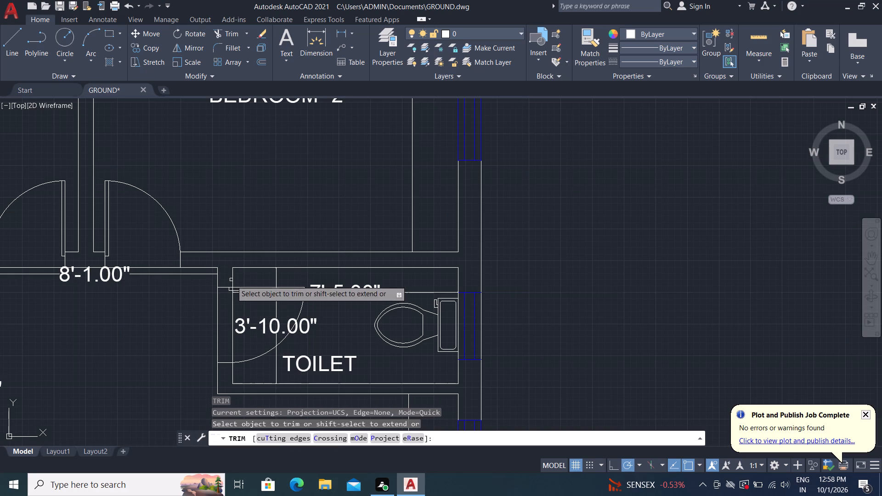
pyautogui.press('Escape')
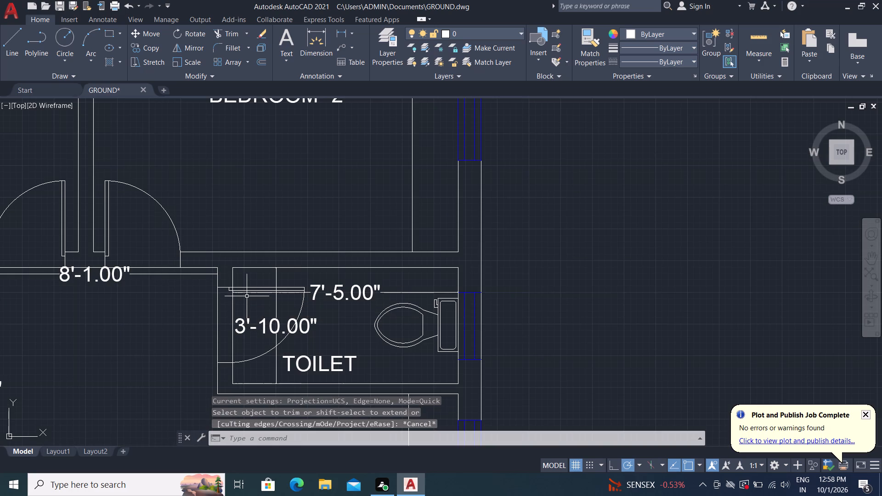
# Scale the TOILET door down to a little over half its size about its hinge corner on the passage-side wall.
pyautogui.press('s')
pyautogui.write('C')
pyautogui.press('space')
pyautogui.scroll(2, 226, 291)
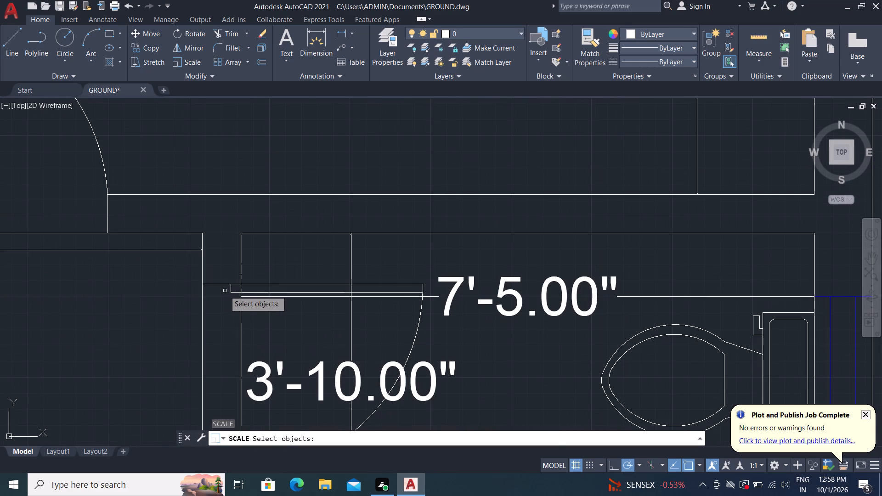
pyautogui.click(223, 286)
pyautogui.moveTo(227, 276); pyautogui.dragTo(218, 282, button='right')
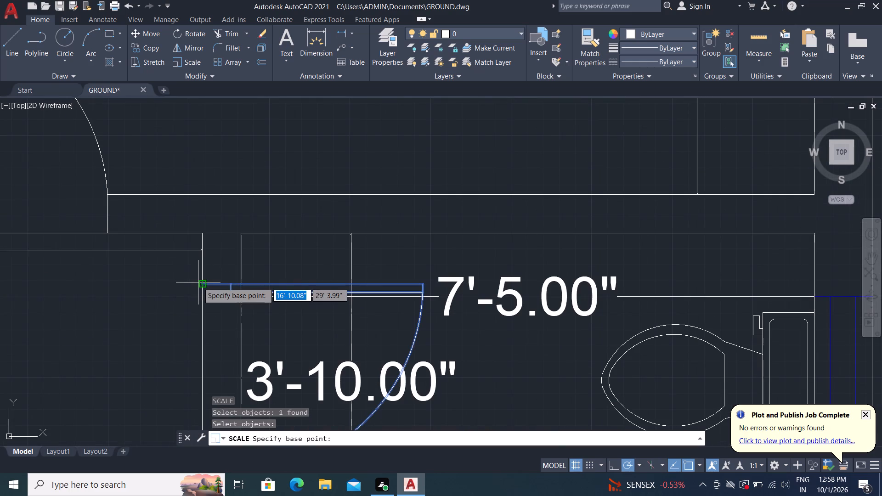
pyautogui.click(201, 282)
pyautogui.scroll(-1, 214, 268)
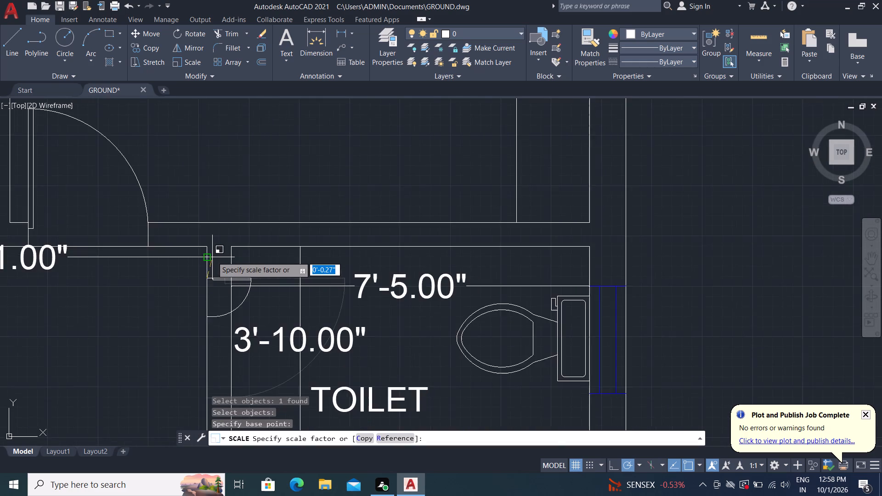
pyautogui.scroll(-2, 212, 257)
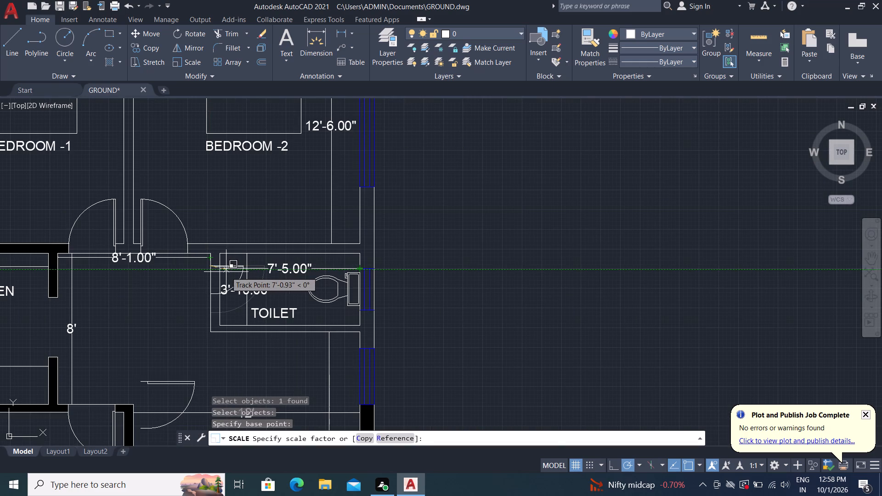
pyautogui.click(226, 272)
# Trim the inner face line of the TOILET's passage-side wall below the 7'-5" dimension line.
pyautogui.press('t')
pyautogui.write('R')
pyautogui.press('space')
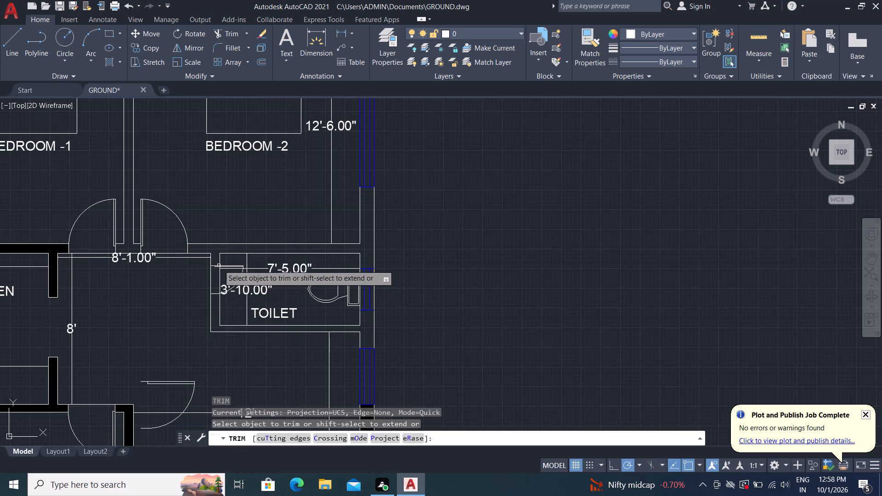
pyautogui.scroll(4, 219, 265)
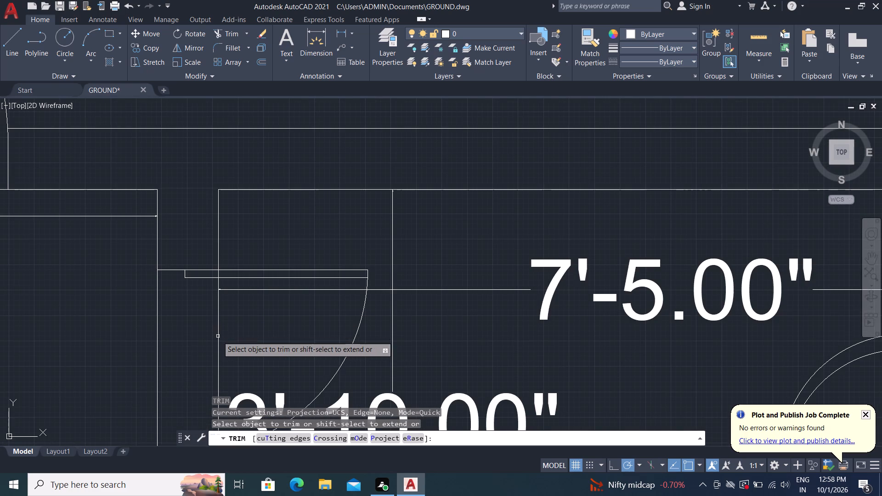
pyautogui.moveTo(219, 337); pyautogui.dragTo(221, 323)
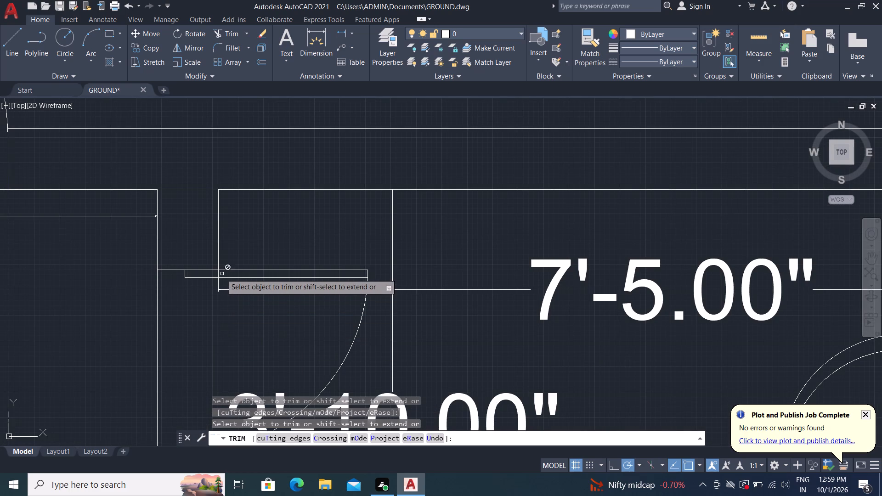
pyautogui.scroll(4, 219, 277)
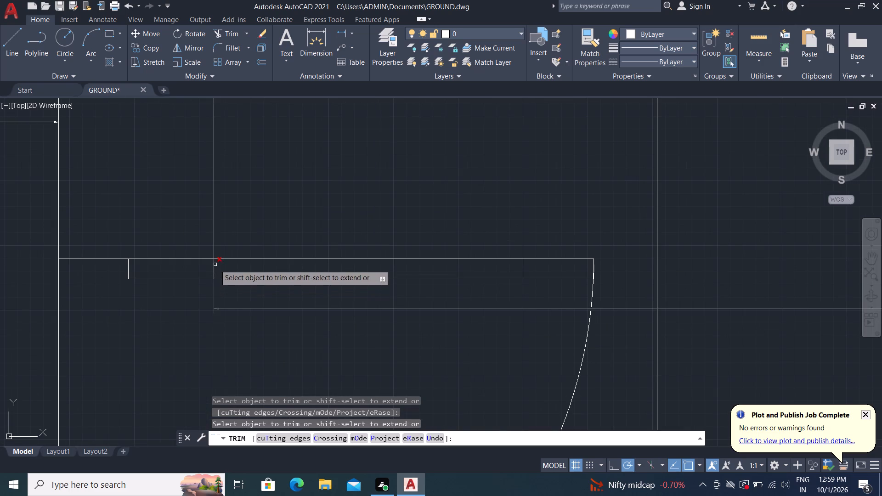
pyautogui.scroll(-3, 204, 289)
pyautogui.press('Escape')
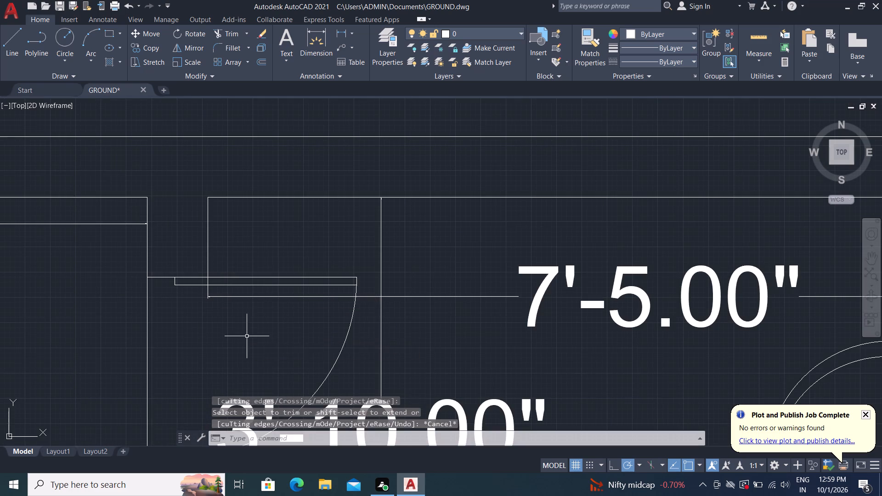
# Draw a vertical line about 1'-8" long from the TOILET's lower passage-side inner corner up to the door swing arc.
pyautogui.scroll(-4, 232, 263)
pyautogui.scroll(-1, 243, 321)
pyautogui.moveTo(233, 336); pyautogui.dragTo(260, 263, button='middle')
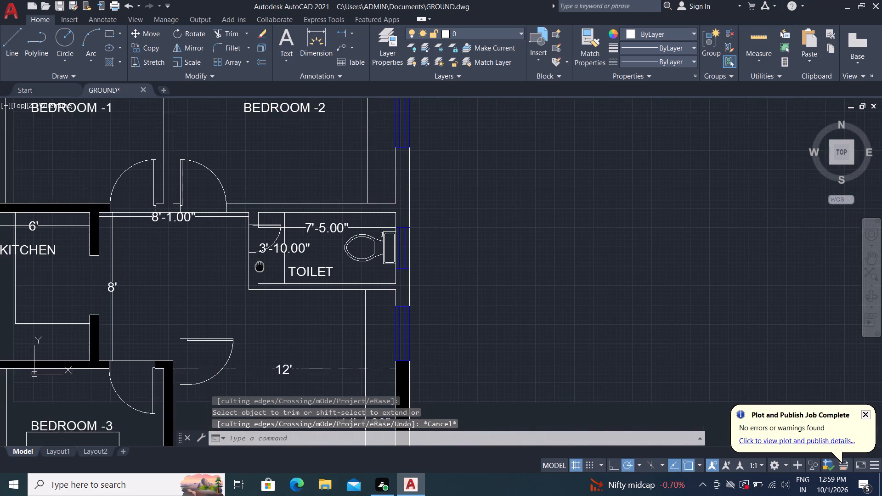
pyautogui.scroll(3, 260, 271)
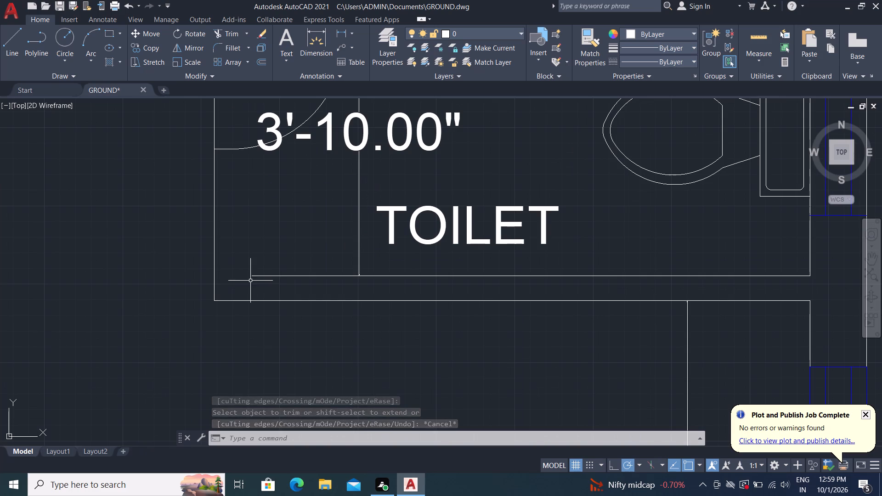
pyautogui.press('l')
pyautogui.press('space')
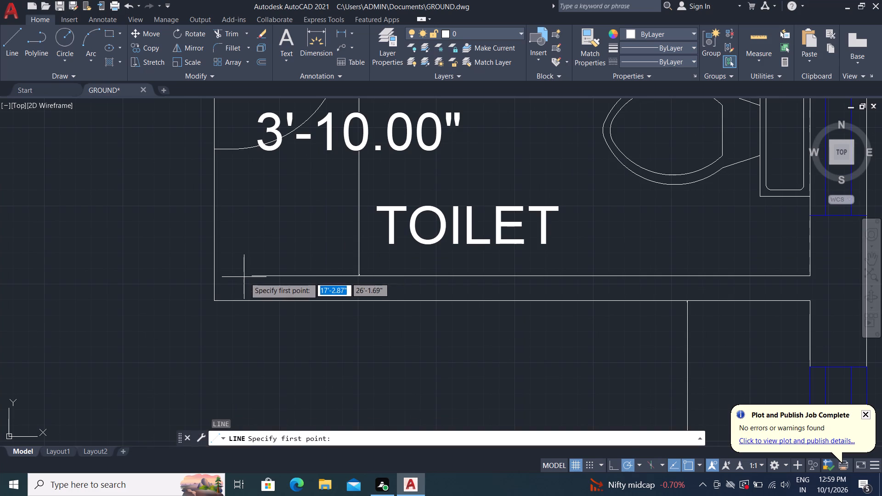
pyautogui.click(254, 278)
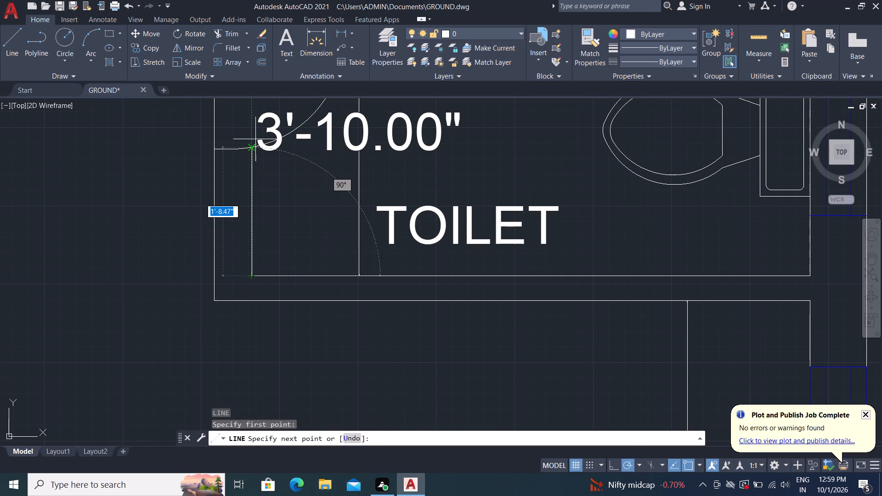
pyautogui.click(252, 149)
pyautogui.press('Escape')
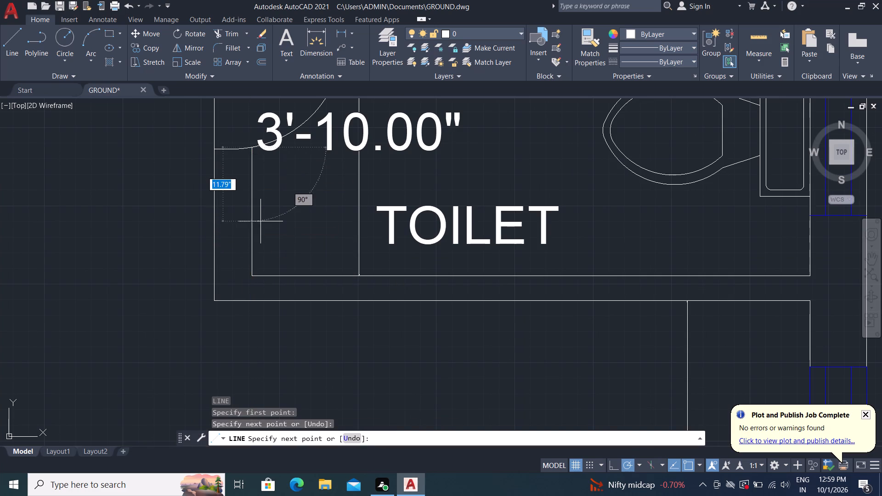
# Delete the spare door lying in the open passage between the KITCHEN and the LIVING & DINING area.
pyautogui.scroll(-2, 73, 280)
pyautogui.scroll(-2, 169, 293)
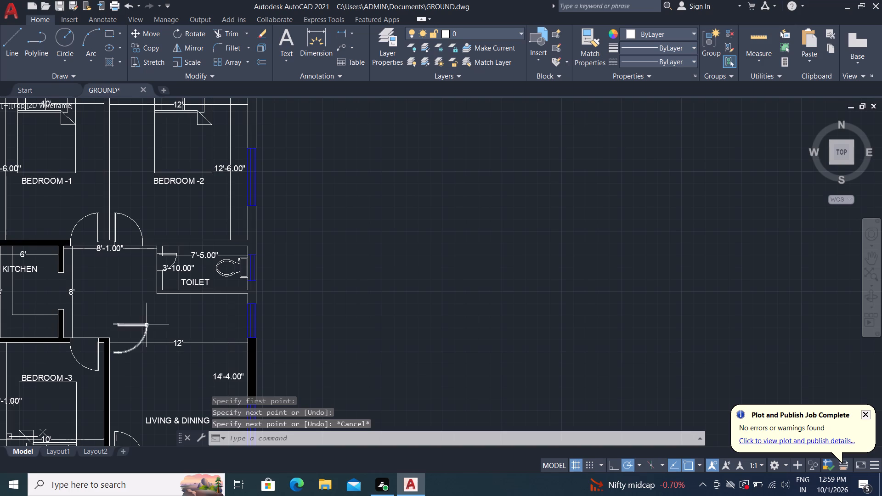
pyautogui.click(147, 325)
pyautogui.press('Delete')
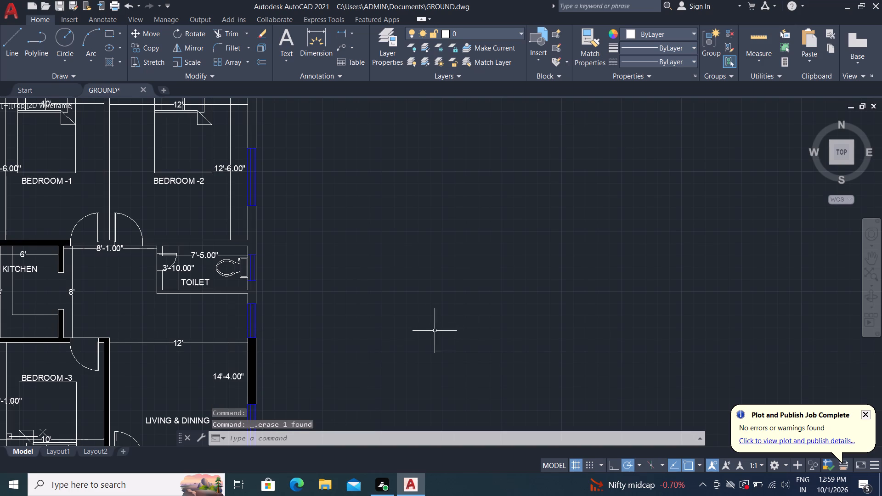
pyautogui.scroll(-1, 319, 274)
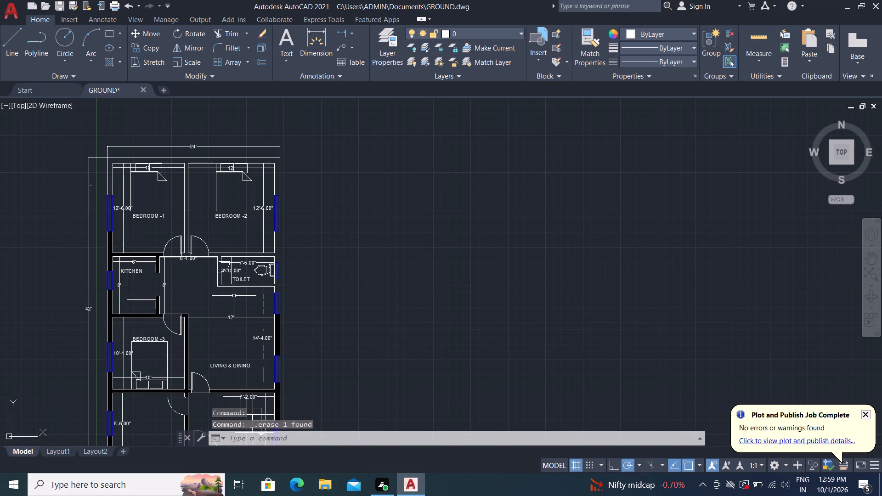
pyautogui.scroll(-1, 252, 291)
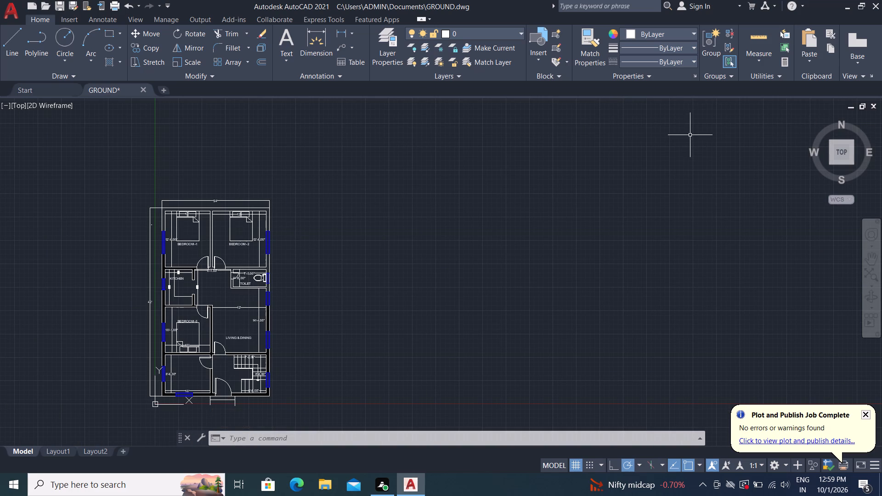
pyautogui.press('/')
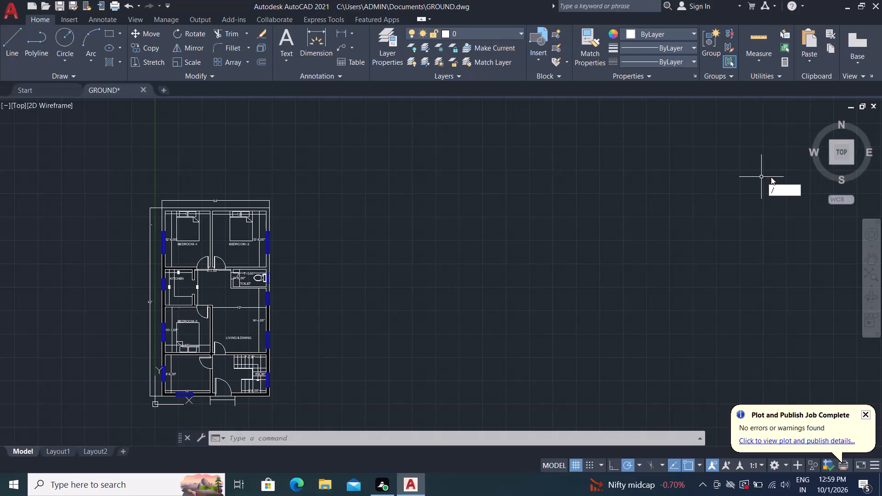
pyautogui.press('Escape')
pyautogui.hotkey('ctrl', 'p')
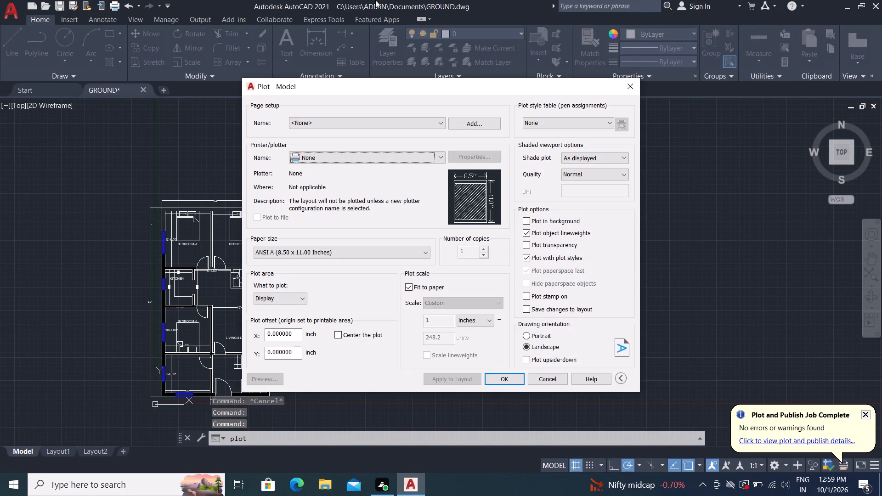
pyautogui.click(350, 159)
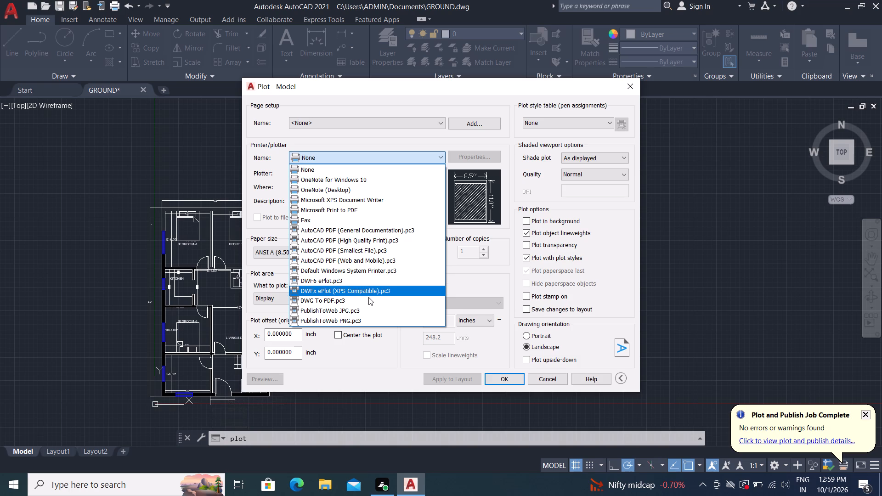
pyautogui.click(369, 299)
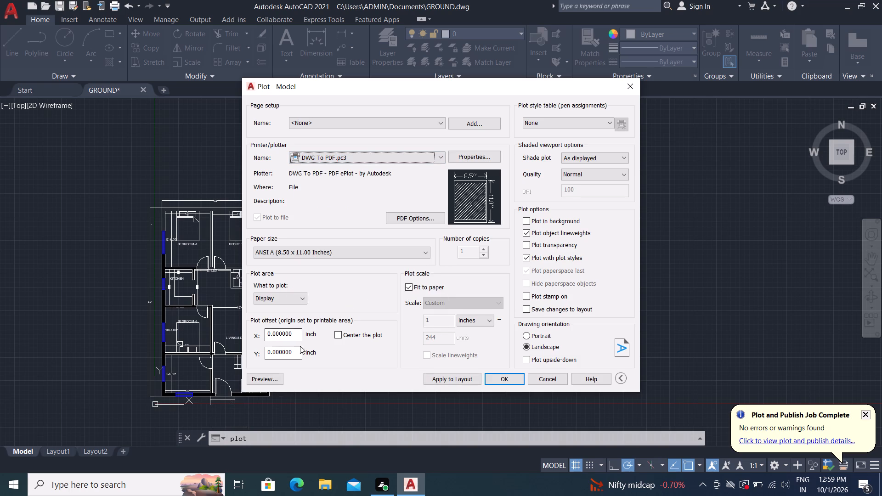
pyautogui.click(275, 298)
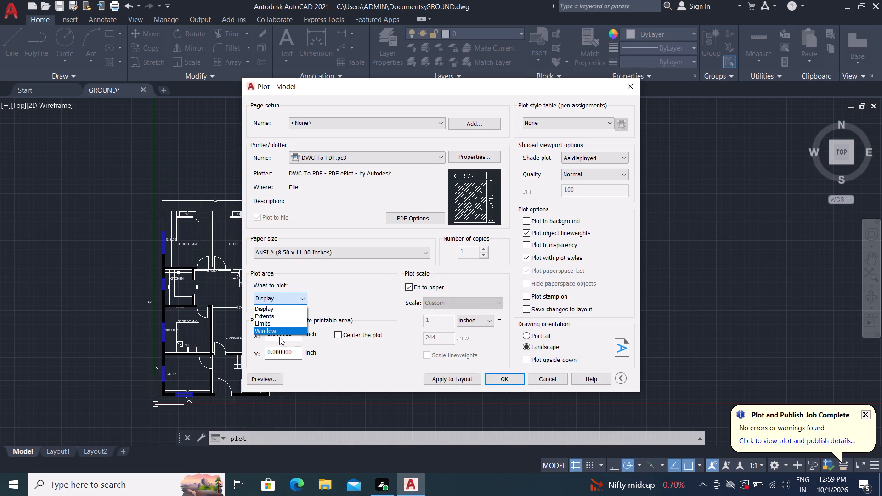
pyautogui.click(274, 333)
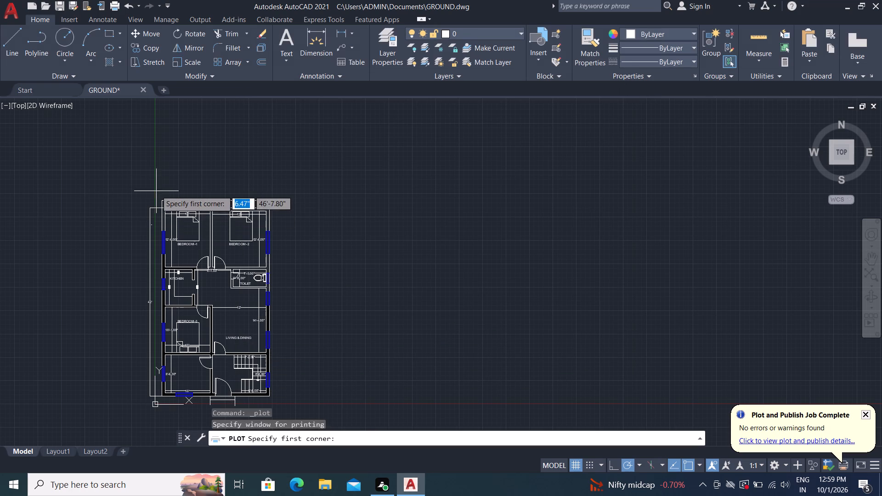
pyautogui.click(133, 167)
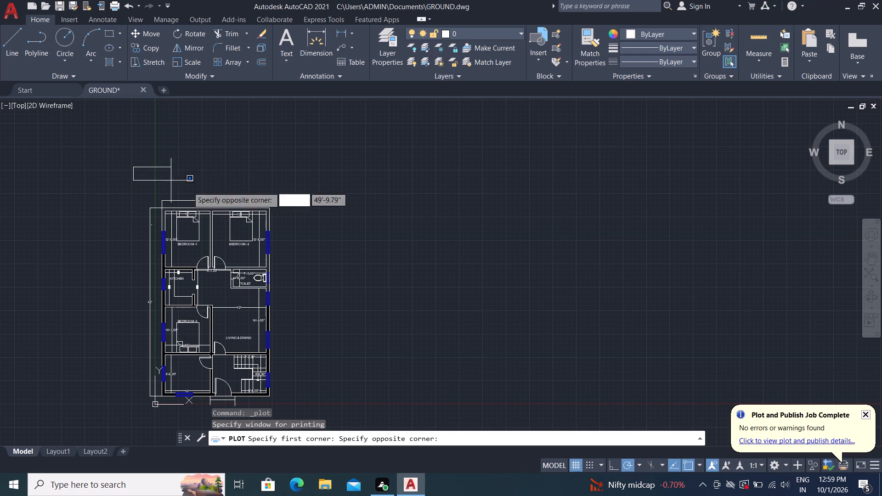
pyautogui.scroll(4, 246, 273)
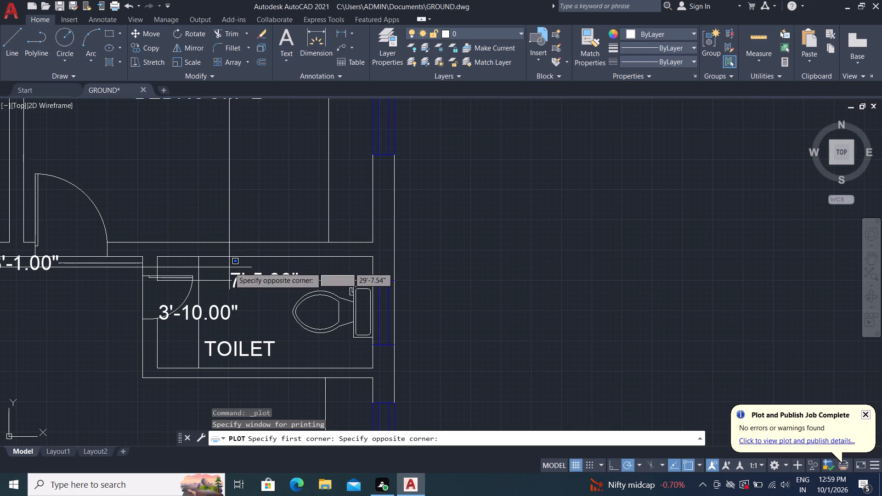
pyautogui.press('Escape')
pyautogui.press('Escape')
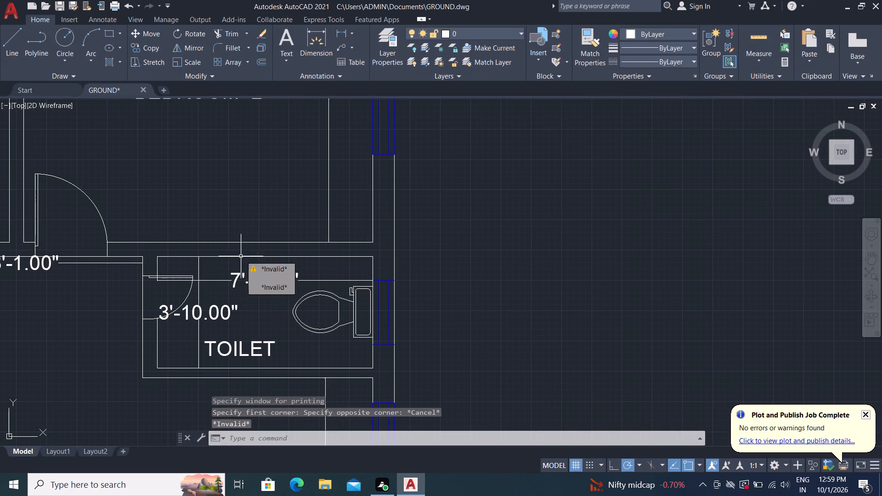
# Fill the unfilled walls around the TOILET, BEDROOM -1 and BEDROOM -2, including the bedroom partition, with solid black (0,0,0) hatch.
pyautogui.press('h')
pyautogui.press('space')
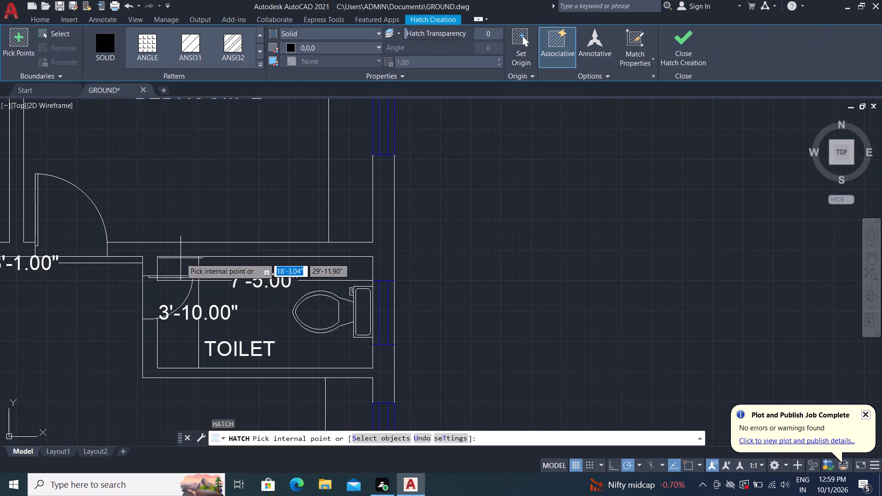
pyautogui.click(157, 258)
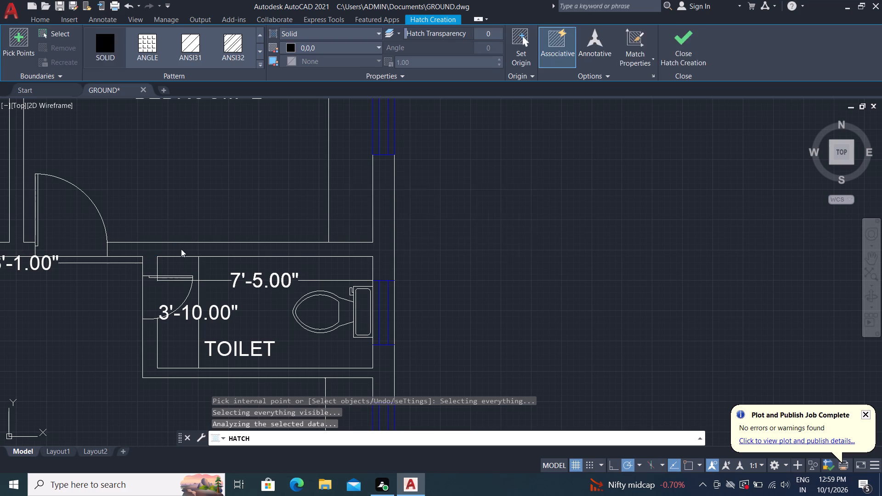
pyautogui.click(512, 252)
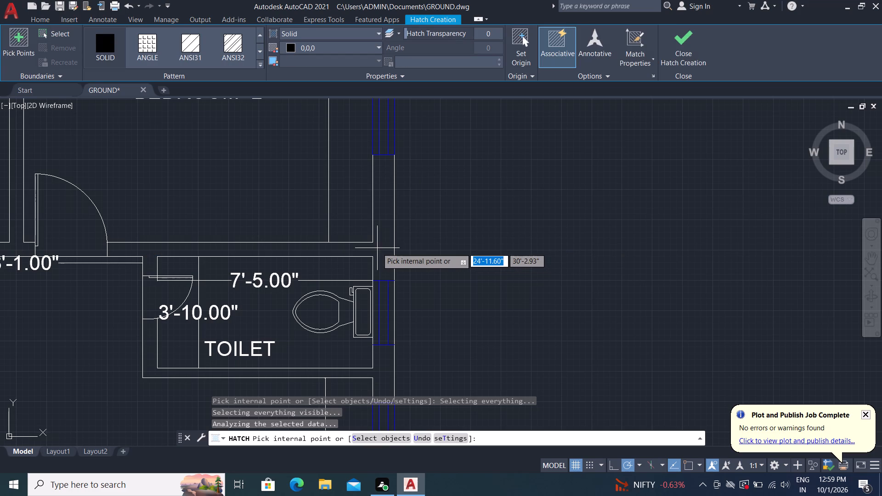
pyautogui.click(377, 248)
pyautogui.scroll(-2, 532, 167)
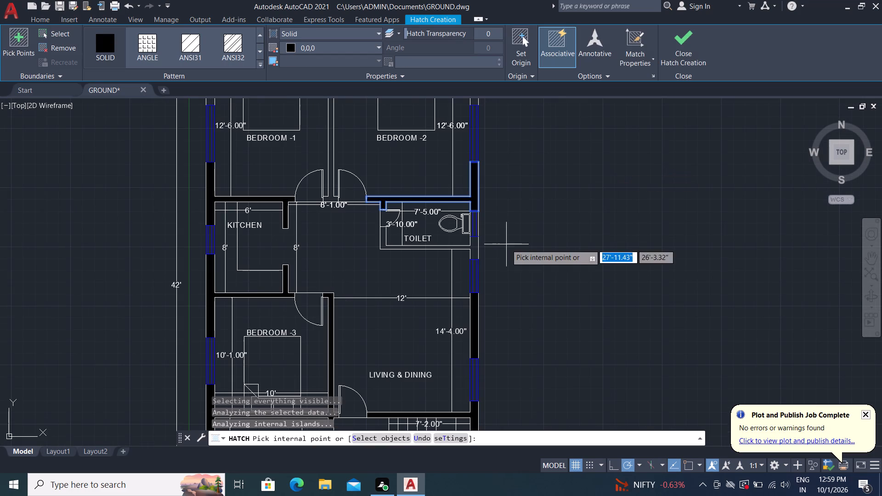
pyautogui.click(473, 247)
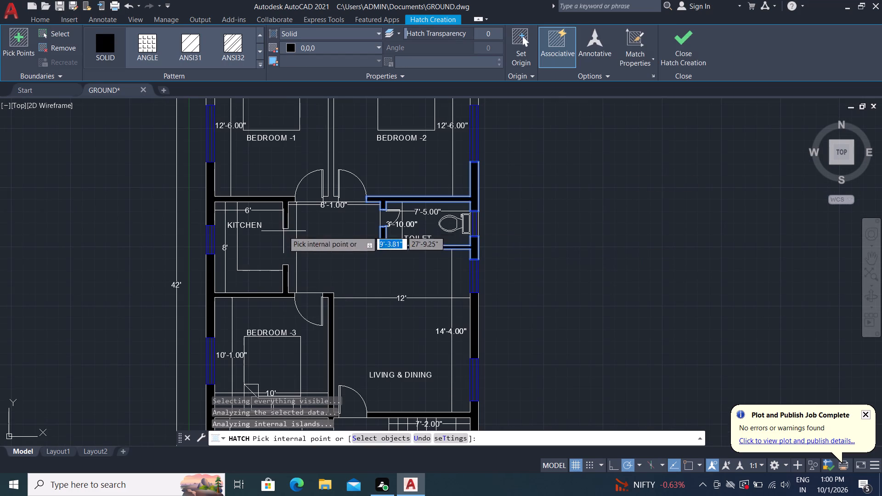
pyautogui.moveTo(326, 148); pyautogui.dragTo(334, 198, button='middle')
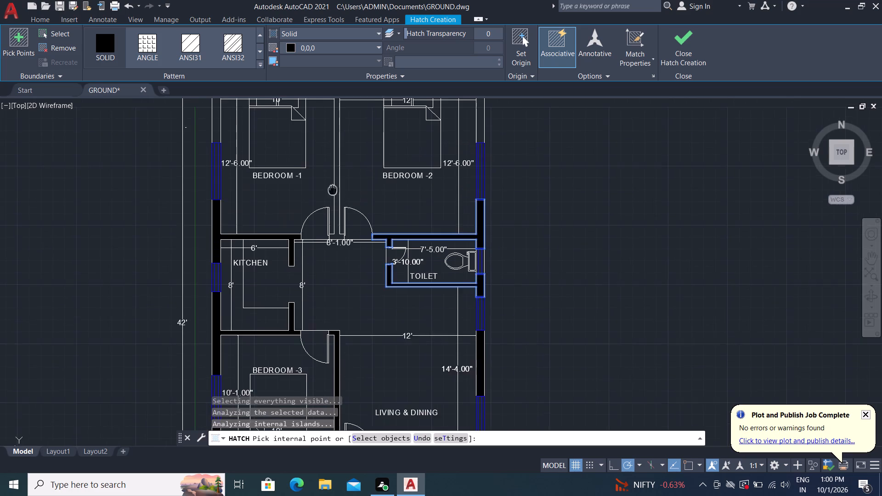
pyautogui.click(339, 122)
pyautogui.moveTo(370, 150); pyautogui.dragTo(397, 239, button='middle')
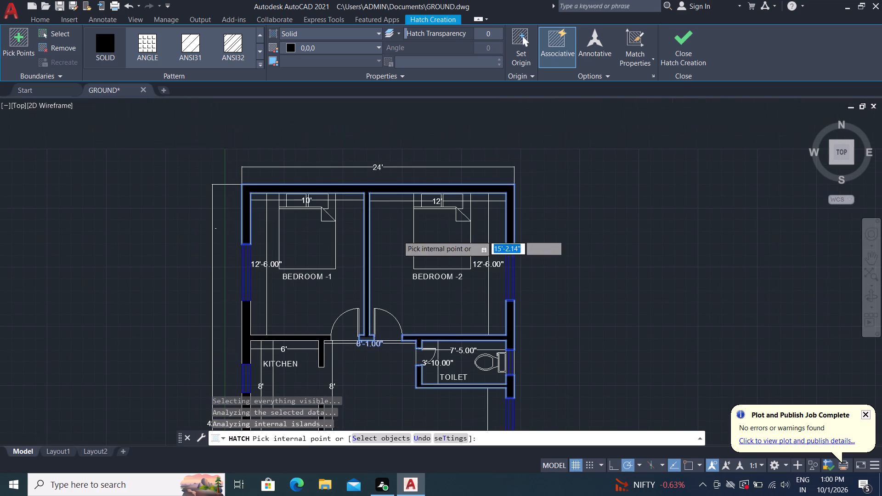
pyautogui.press('Escape')
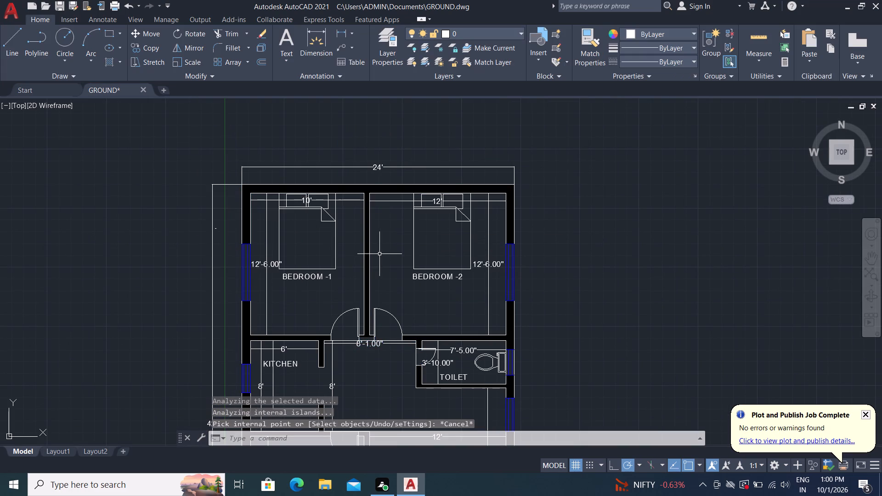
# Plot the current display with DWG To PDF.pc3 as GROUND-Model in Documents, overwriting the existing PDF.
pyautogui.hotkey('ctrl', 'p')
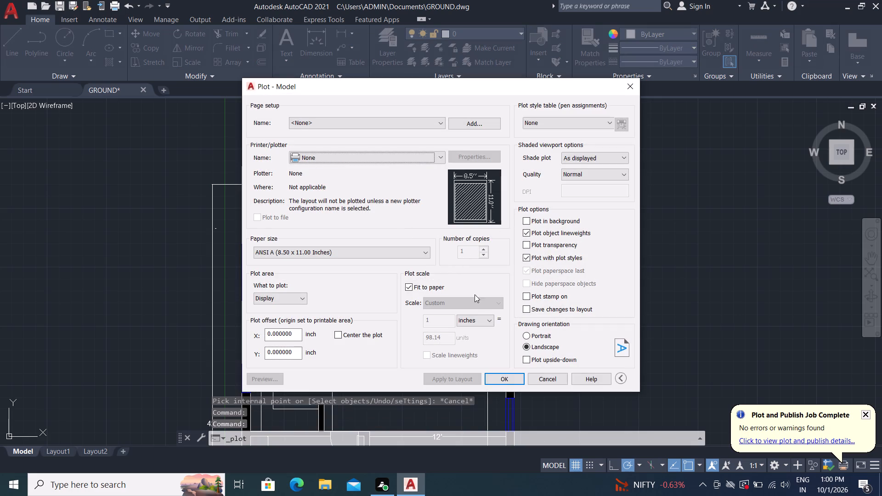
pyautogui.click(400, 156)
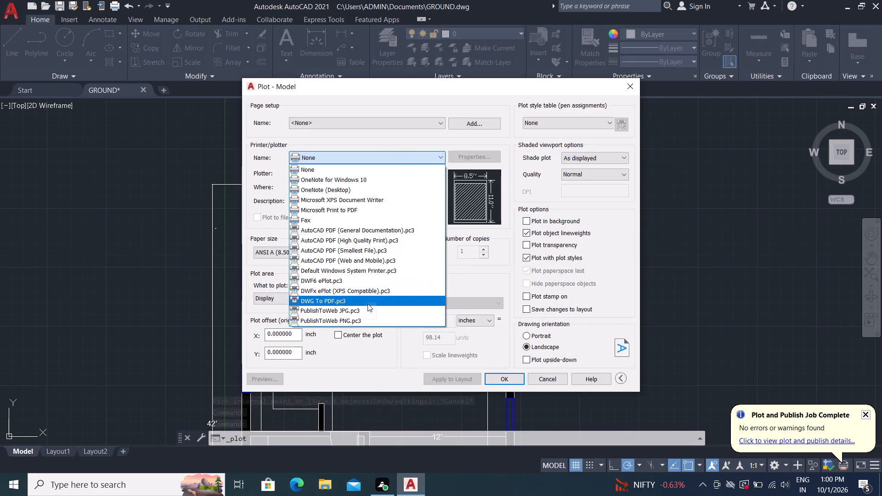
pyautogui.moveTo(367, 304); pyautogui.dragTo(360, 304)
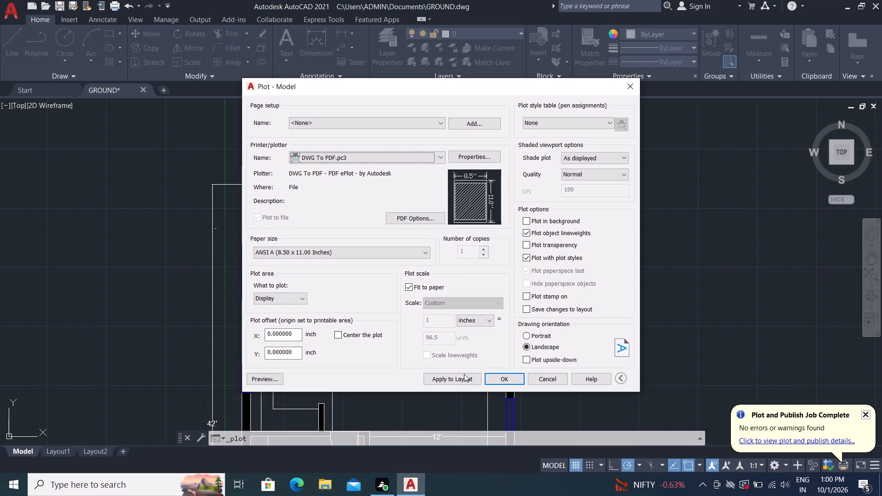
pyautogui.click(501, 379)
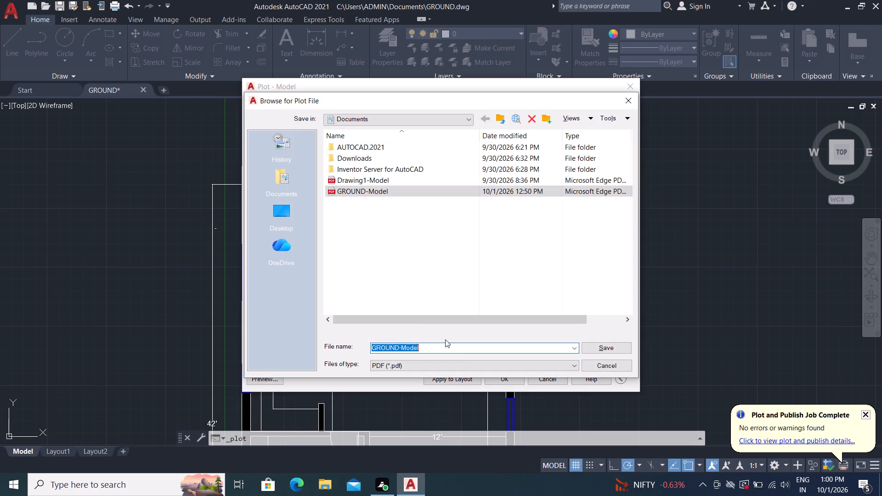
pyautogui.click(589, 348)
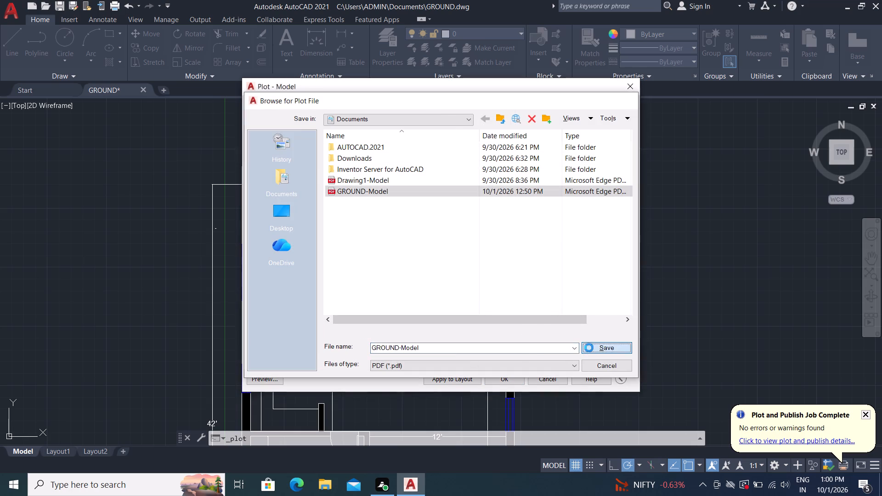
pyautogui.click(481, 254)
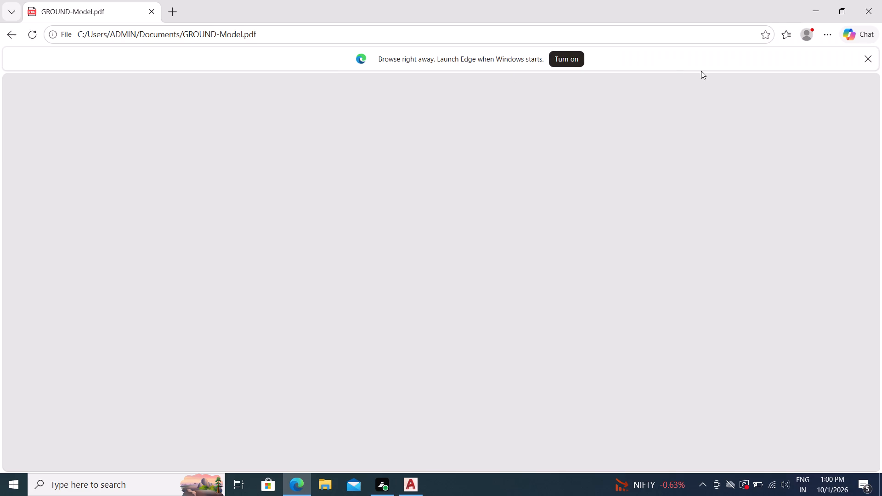
# Examine the plotted GROUND-Model.pdf page to check how the floor plan sits on the sheet, and close it.
pyautogui.scroll(-5, 572, 203)
pyautogui.scroll(-4, 427, 272)
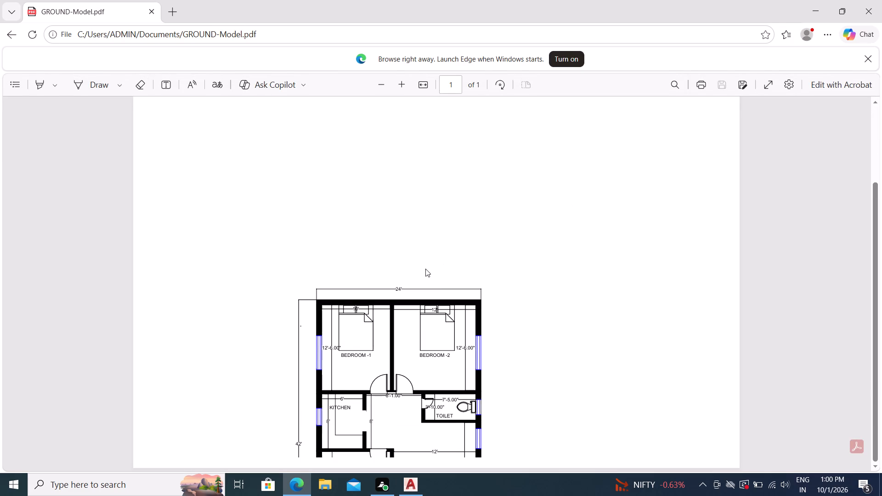
pyautogui.scroll(-12, 425, 269)
pyautogui.scroll(-8, 450, 332)
pyautogui.scroll(-5, 342, 257)
pyautogui.scroll(-5, 393, 288)
pyautogui.scroll(5, 524, 300)
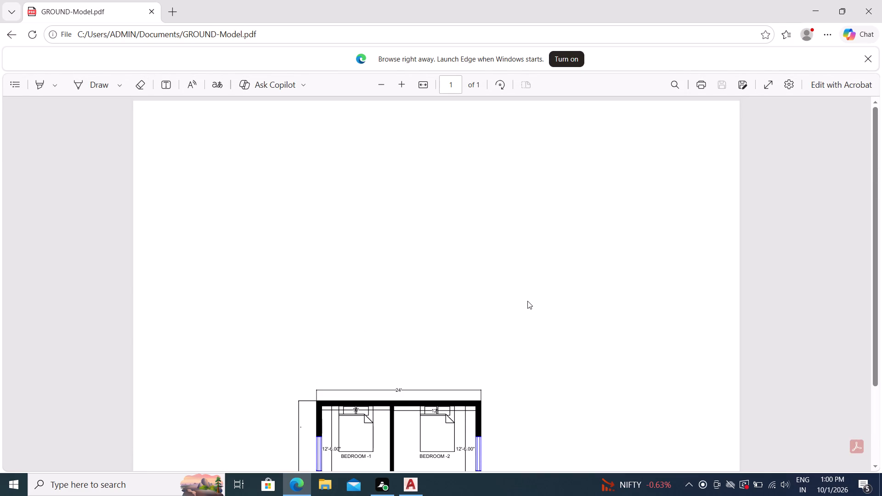
pyautogui.scroll(-11, 528, 301)
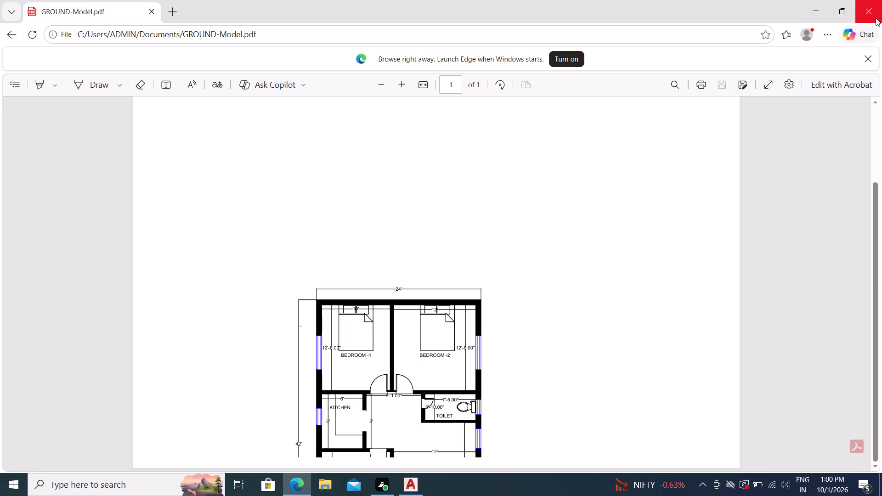
pyautogui.click(864, 8)
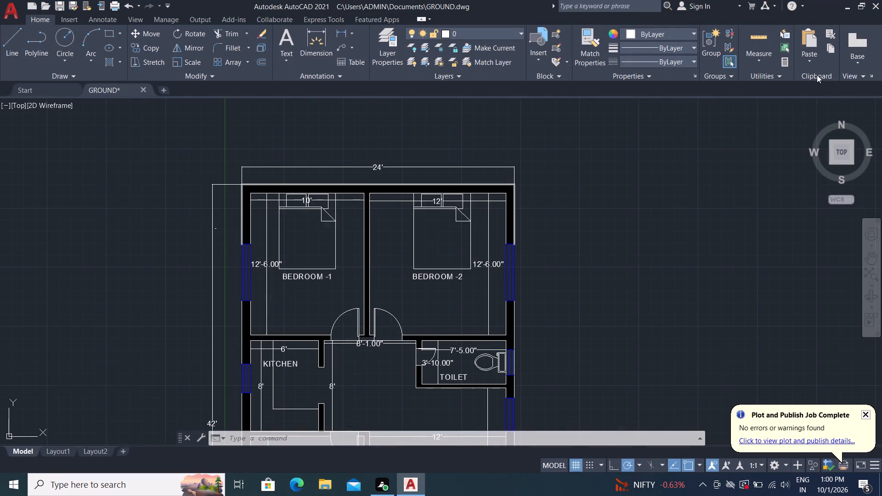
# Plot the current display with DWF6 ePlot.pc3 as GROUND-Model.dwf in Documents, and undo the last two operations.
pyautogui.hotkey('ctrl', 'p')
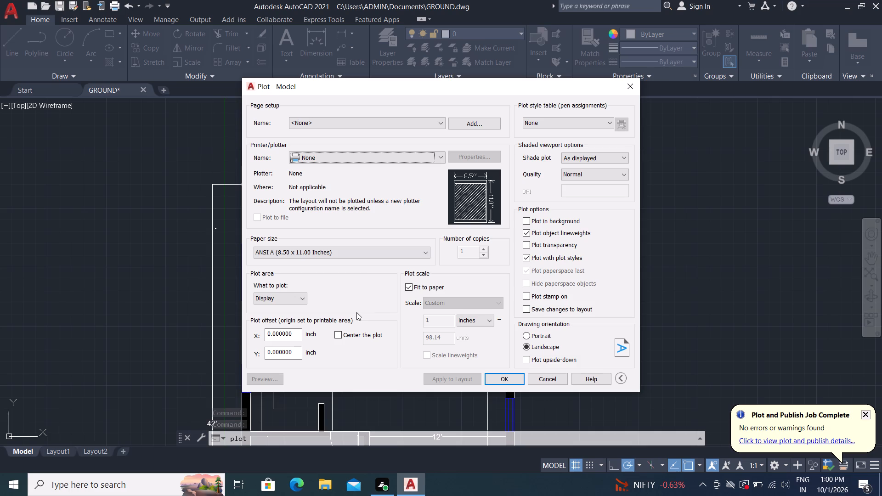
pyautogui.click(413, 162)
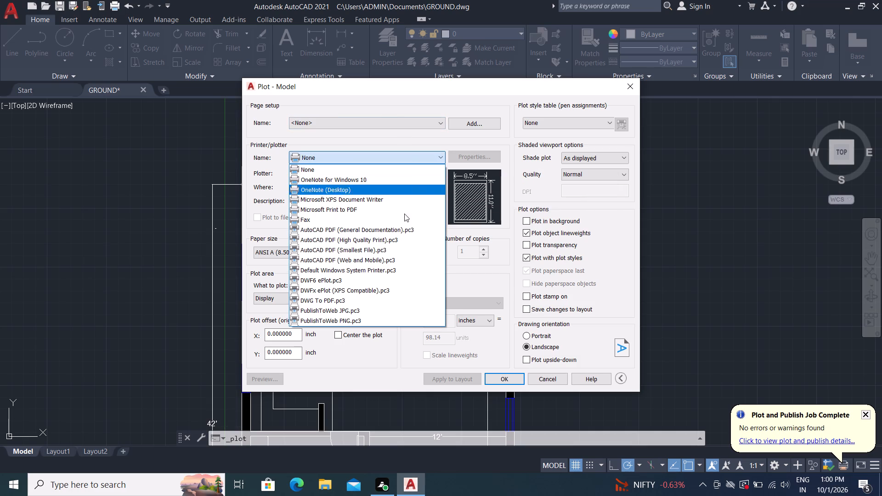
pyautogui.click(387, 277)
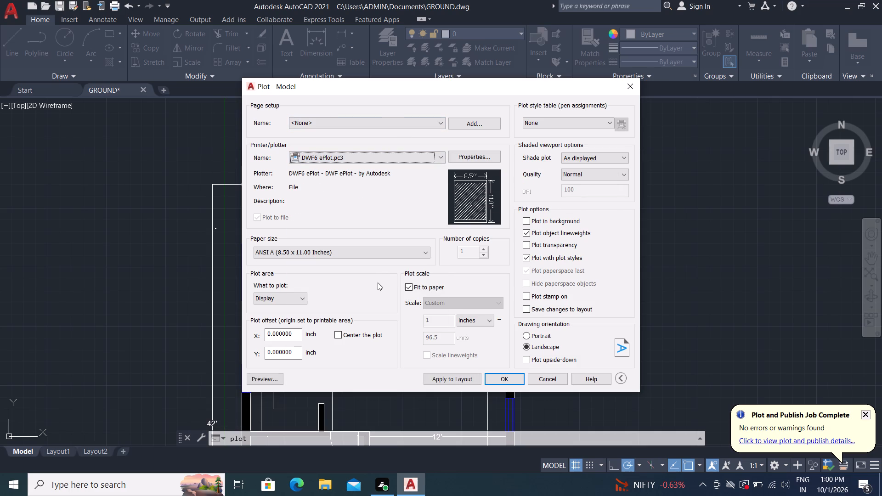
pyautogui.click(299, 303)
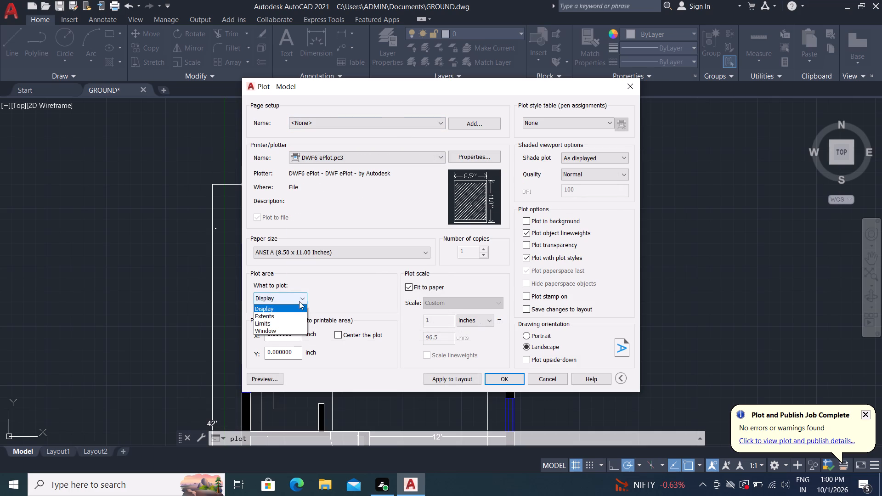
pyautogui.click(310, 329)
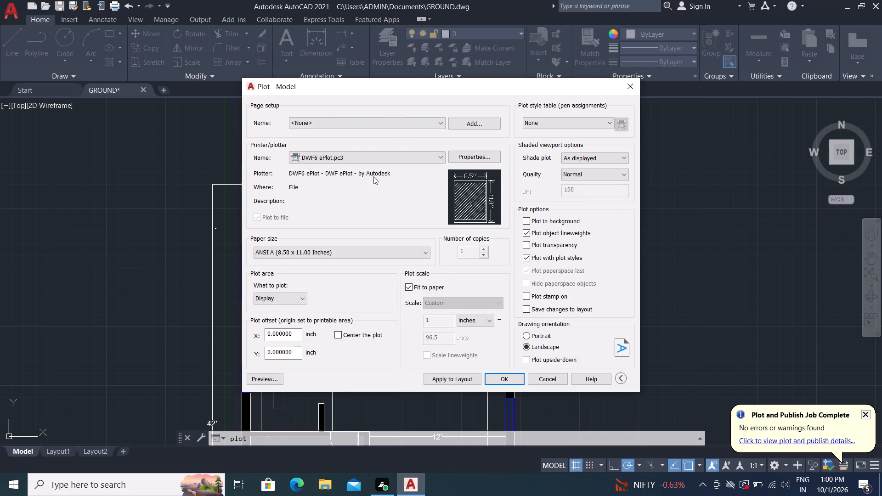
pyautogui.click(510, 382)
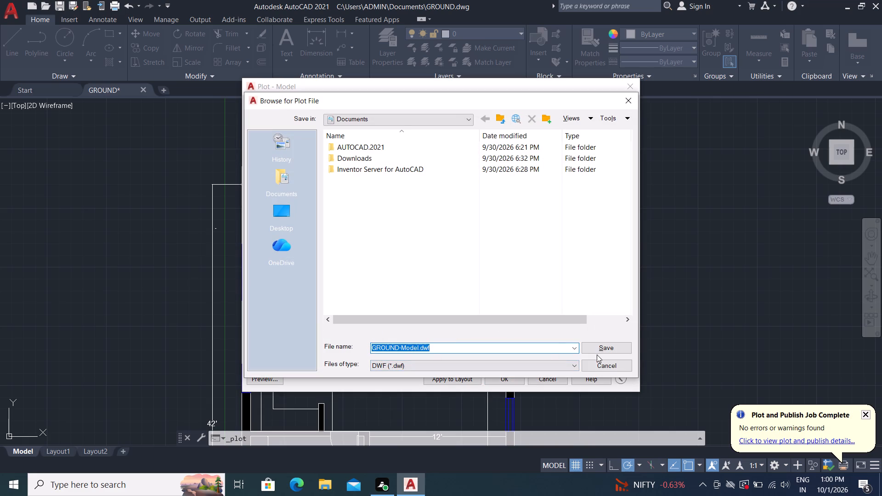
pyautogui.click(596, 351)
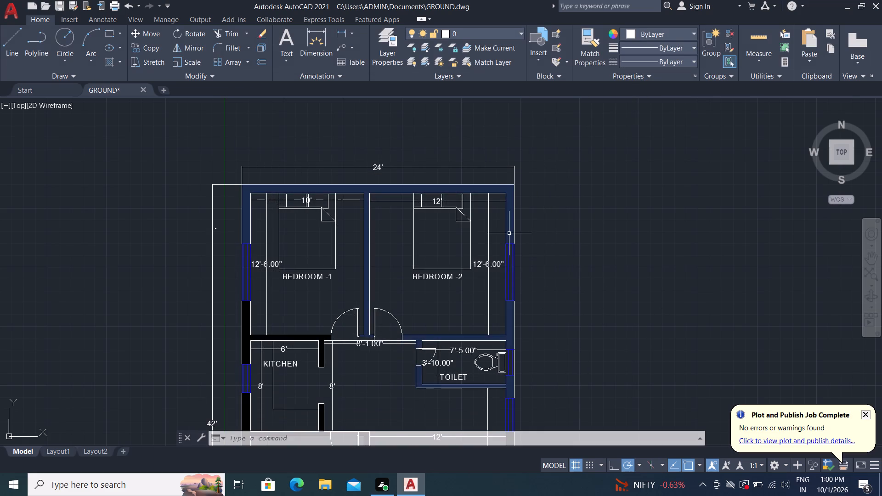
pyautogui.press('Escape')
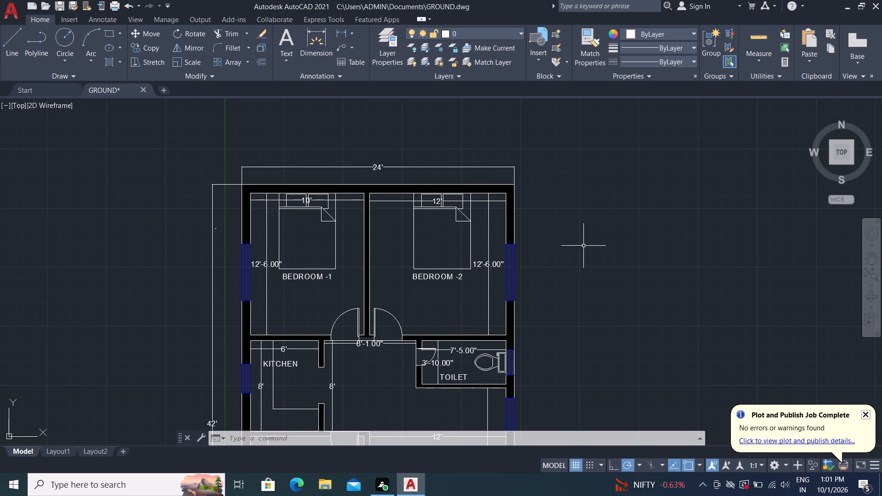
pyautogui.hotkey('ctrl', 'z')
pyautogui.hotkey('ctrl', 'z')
# Plot a window around the whole floor plan with DWG To PDF.pc3 as GROUND-Model in Documents, overwriting the existing PDF.
pyautogui.scroll(-1, 483, 232)
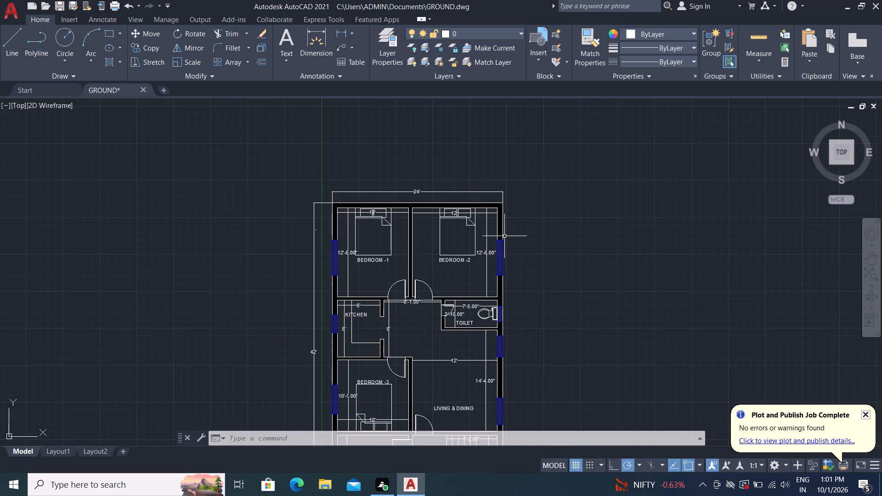
pyautogui.hotkey('ctrl', 'p')
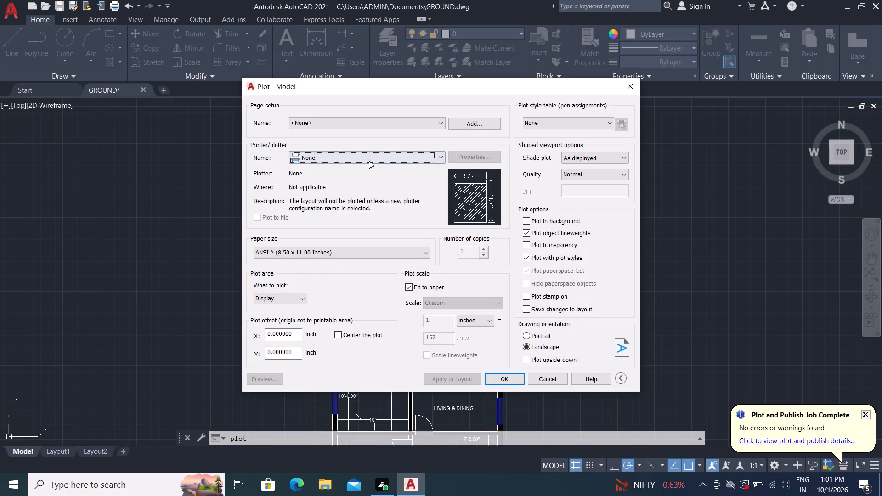
pyautogui.click(372, 161)
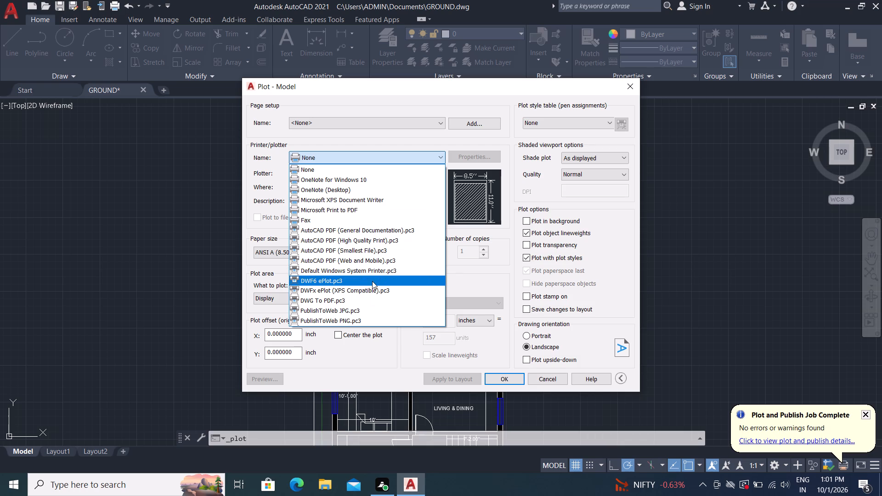
pyautogui.click(364, 301)
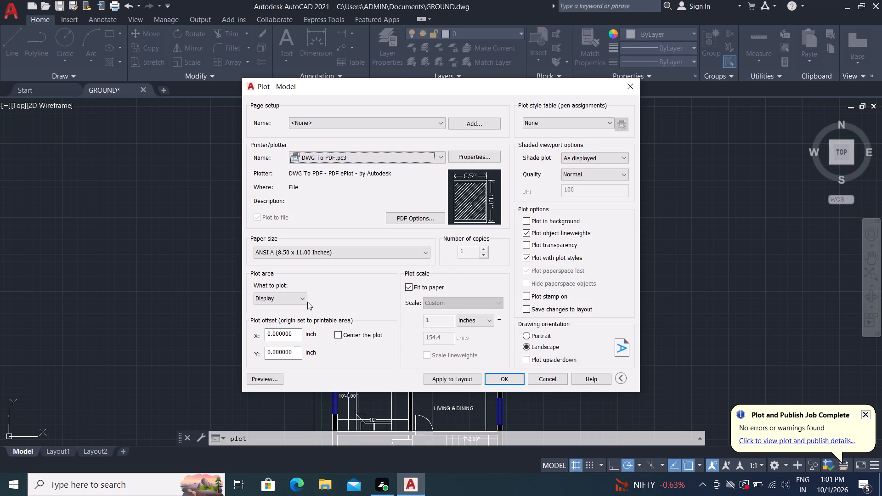
pyautogui.click(301, 301)
pyautogui.click(299, 332)
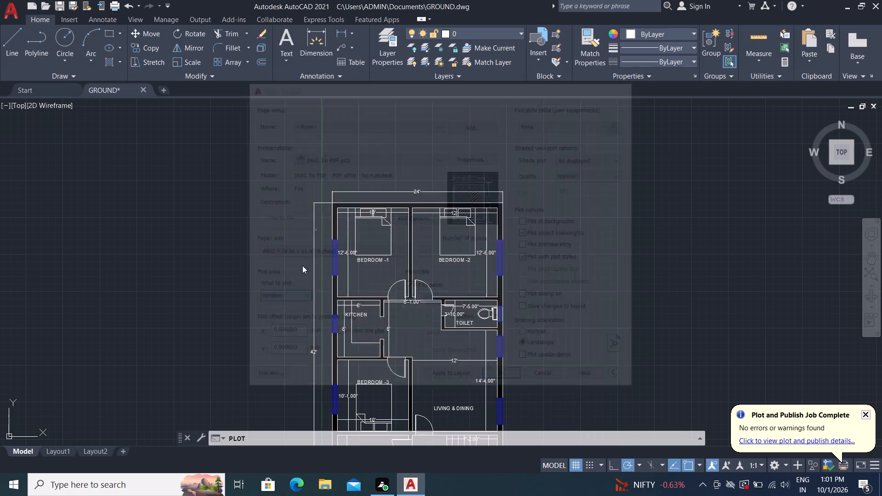
pyautogui.scroll(-3, 310, 201)
pyautogui.click(291, 188)
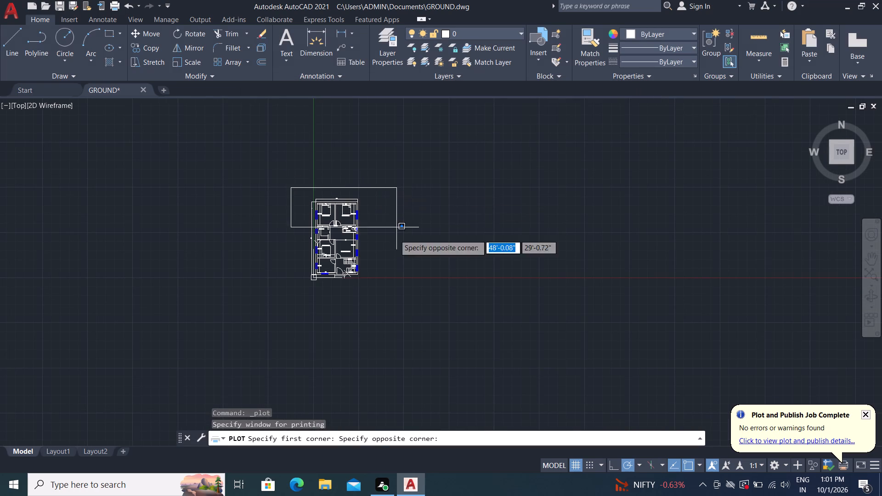
pyautogui.click(384, 294)
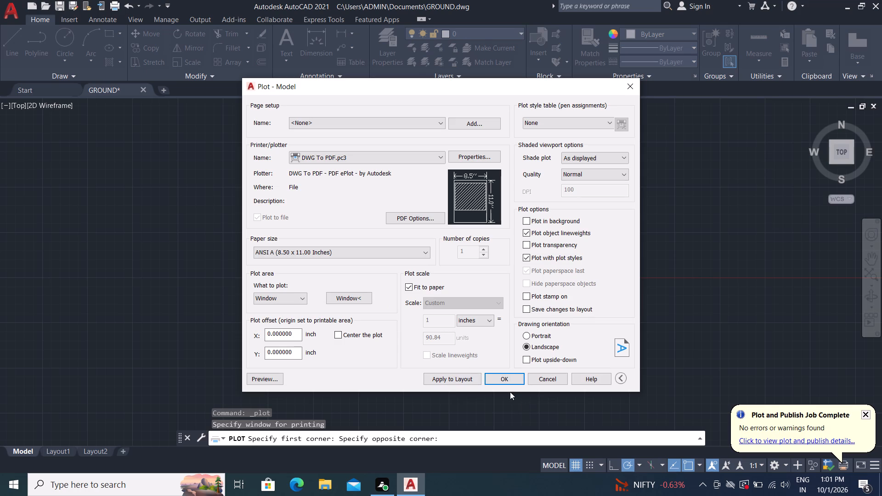
pyautogui.click(499, 381)
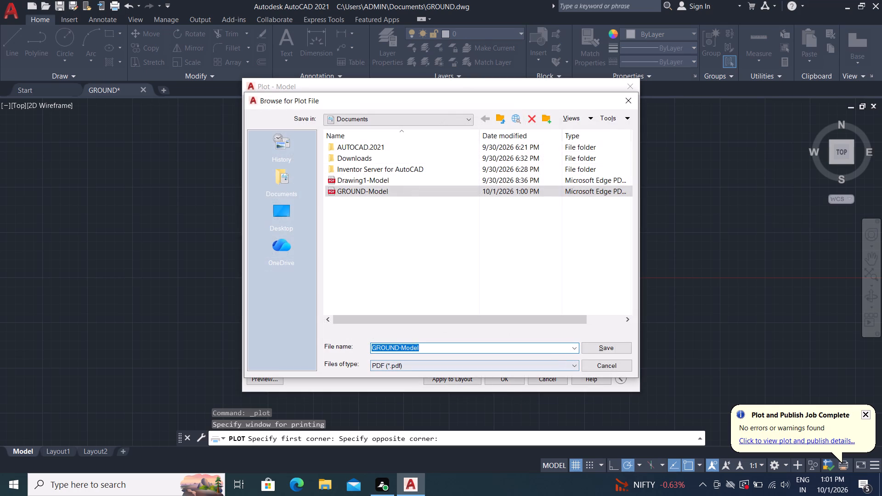
pyautogui.click(602, 346)
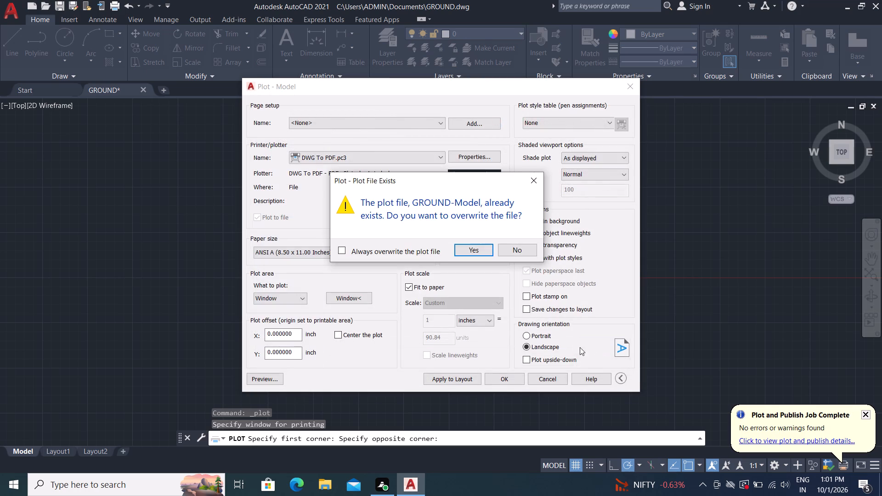
pyautogui.click(472, 248)
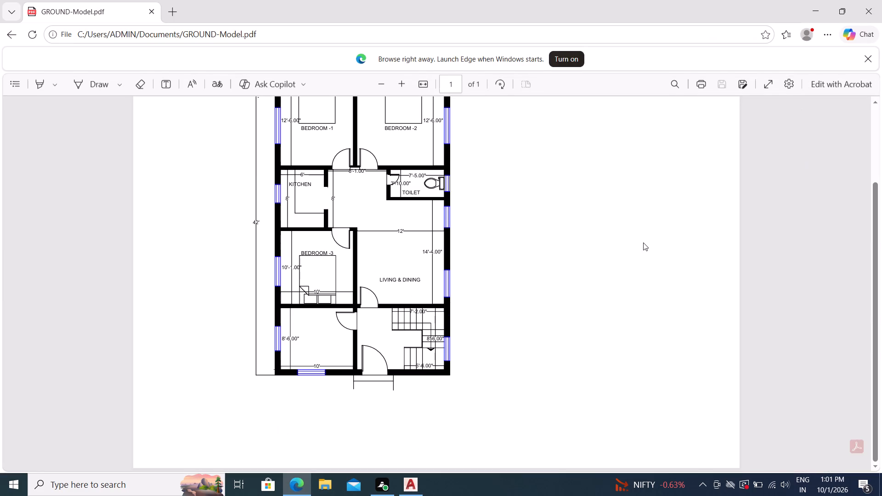
# Save a copy of the plotted PDF as GROUND-Model in Downloads, replacing the existing file.
pyautogui.scroll(3, 717, 176)
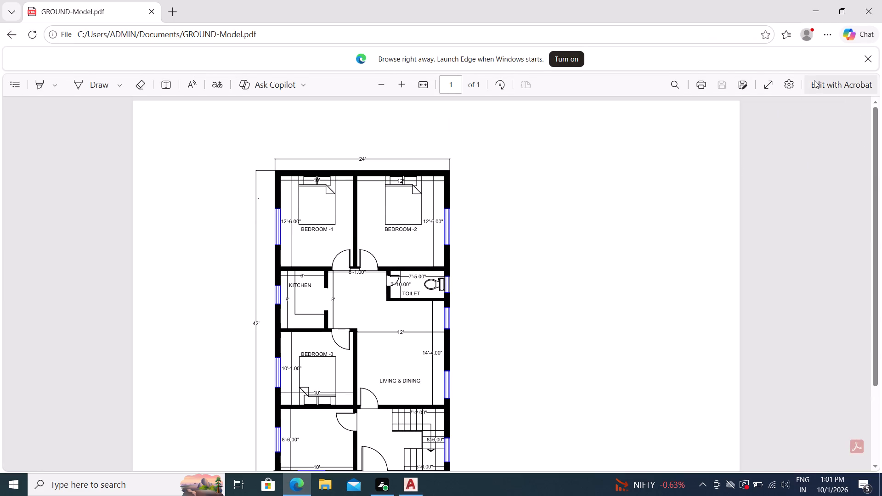
pyautogui.click(737, 83)
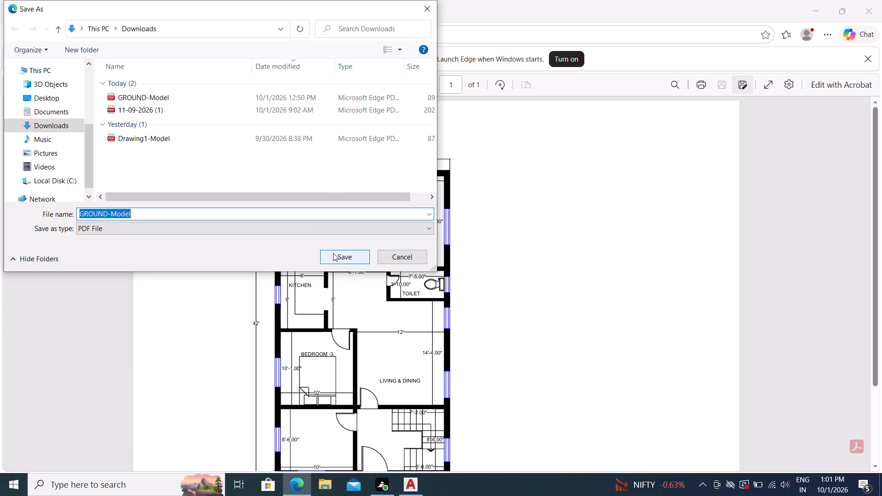
pyautogui.click(334, 254)
pyautogui.click(471, 244)
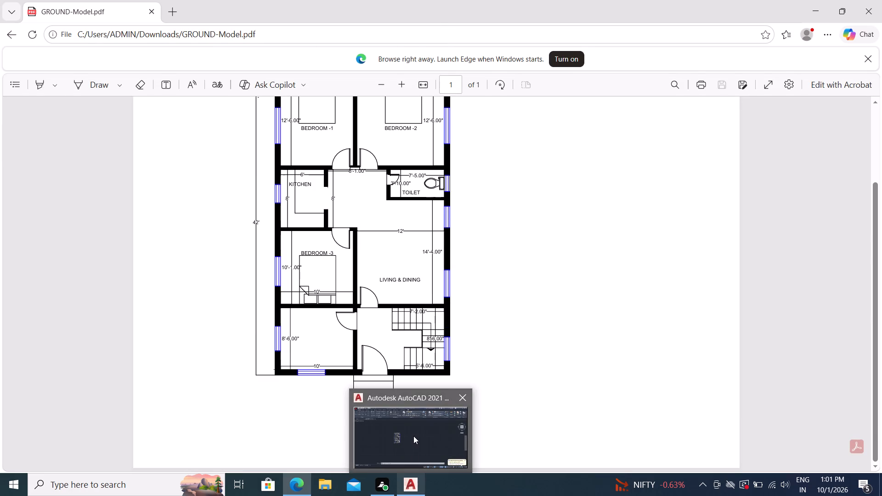
# Switch to AutoCAD and save the drawing as GROUND in Documents in AutoCAD 2018 format, replacing the existing file.
pyautogui.click(413, 436)
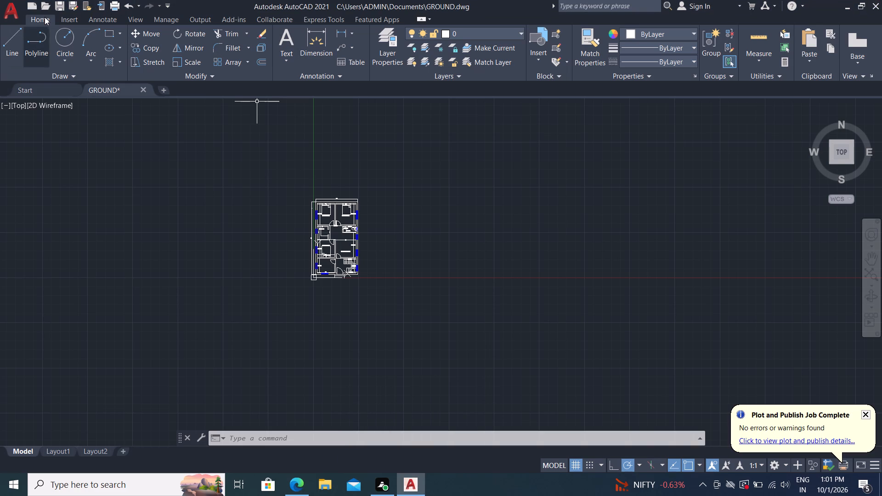
pyautogui.click(72, 1)
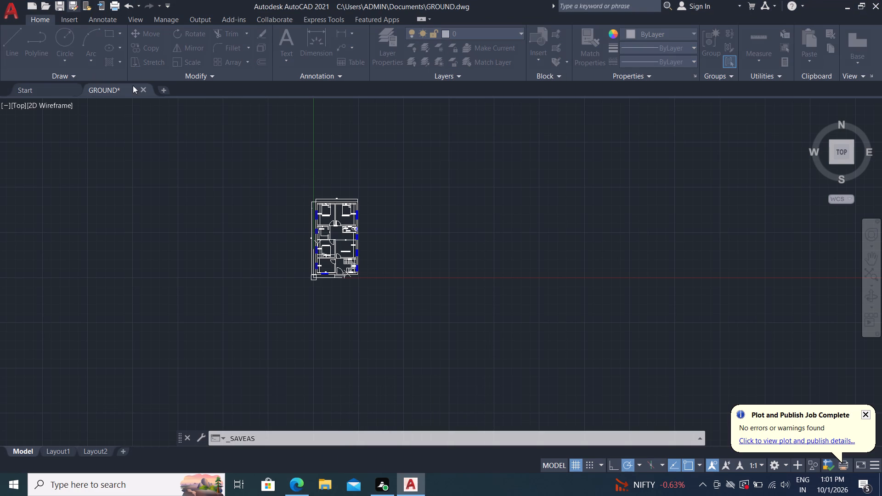
pyautogui.click(602, 346)
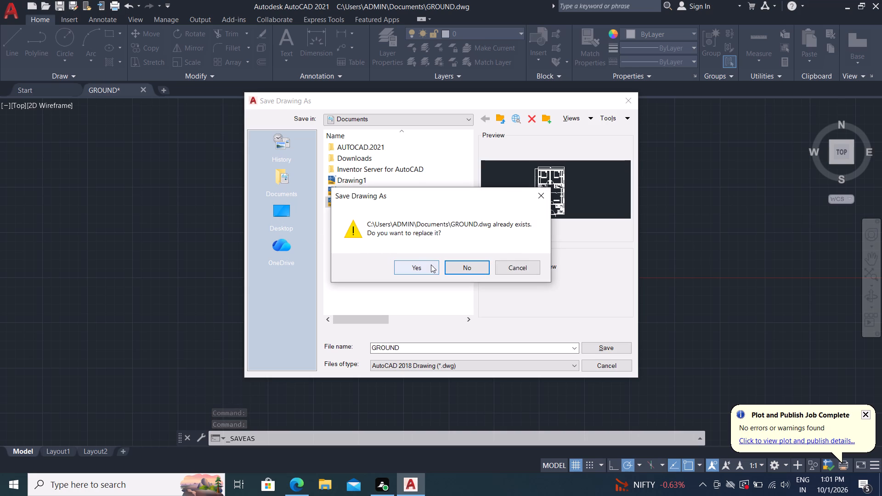
pyautogui.click(422, 265)
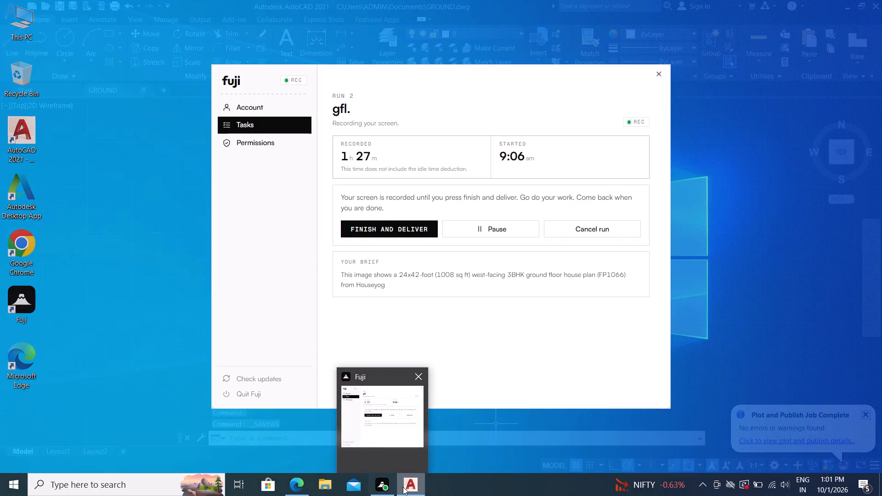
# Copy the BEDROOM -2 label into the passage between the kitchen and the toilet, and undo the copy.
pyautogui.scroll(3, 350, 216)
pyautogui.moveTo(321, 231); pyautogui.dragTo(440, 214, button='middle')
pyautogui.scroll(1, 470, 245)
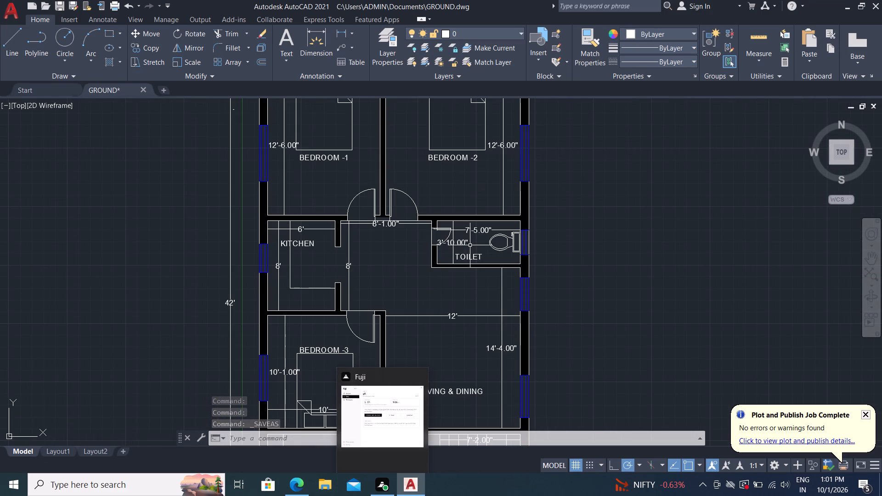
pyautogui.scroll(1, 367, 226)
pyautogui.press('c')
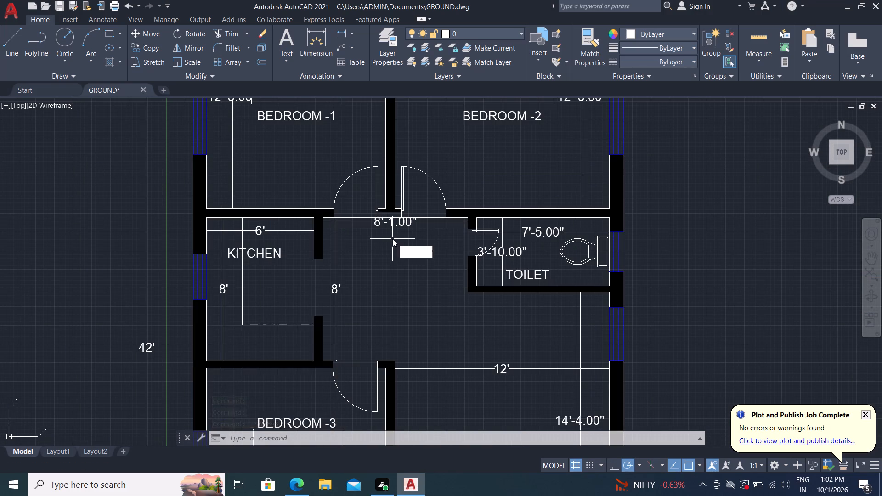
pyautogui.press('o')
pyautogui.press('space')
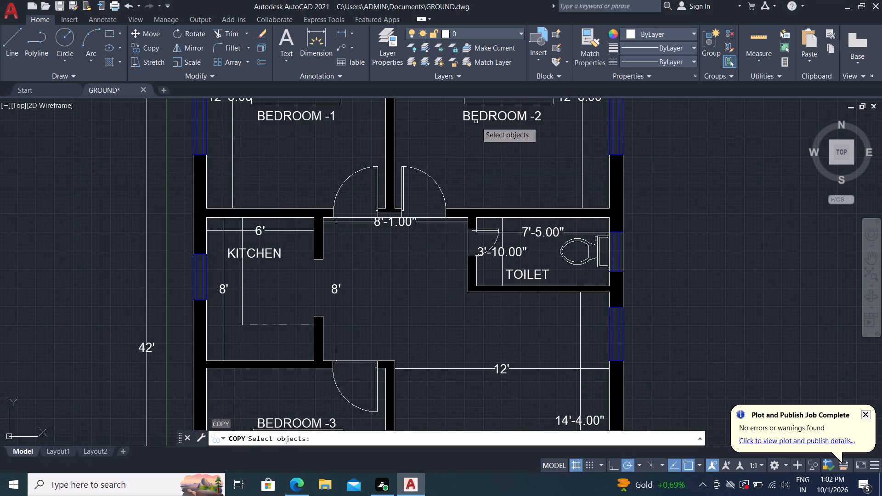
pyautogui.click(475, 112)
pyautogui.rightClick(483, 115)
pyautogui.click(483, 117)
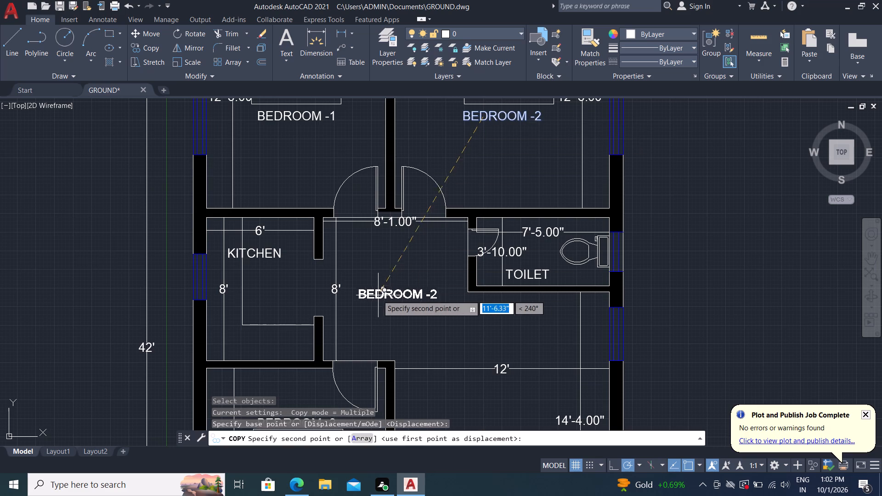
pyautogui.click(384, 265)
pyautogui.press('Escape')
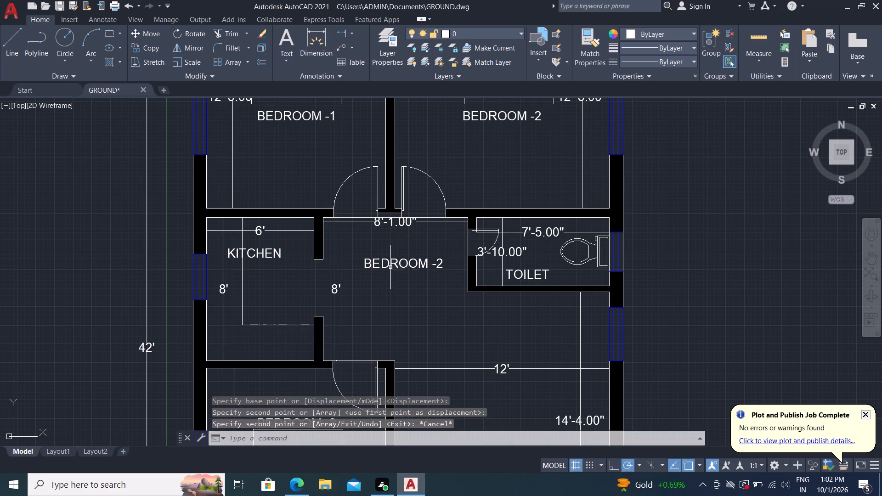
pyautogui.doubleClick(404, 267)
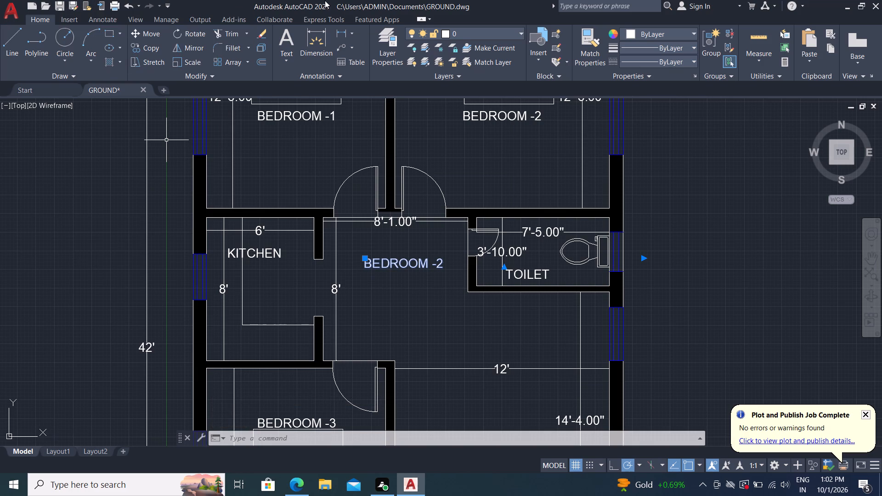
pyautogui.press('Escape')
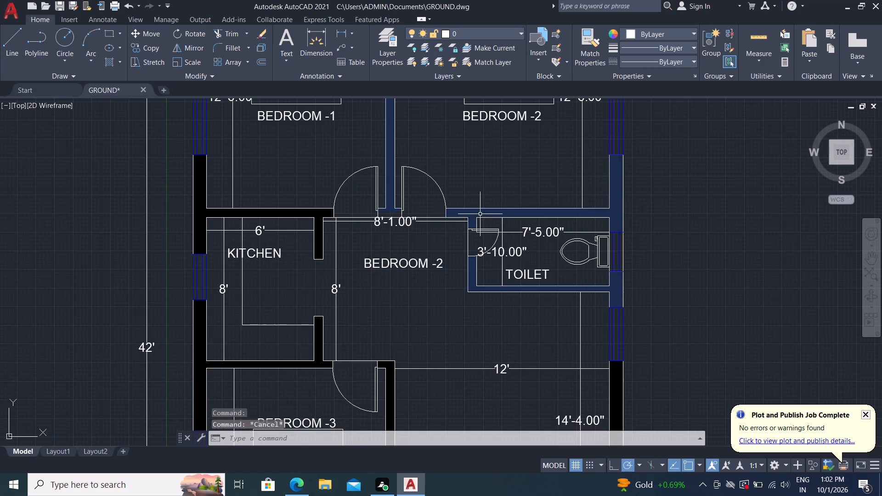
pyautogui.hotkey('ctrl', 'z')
# Copy the LIVING & DINING label into the unlabelled 10' by 8'-6" room below BEDROOM -3.
pyautogui.scroll(-2, 531, 189)
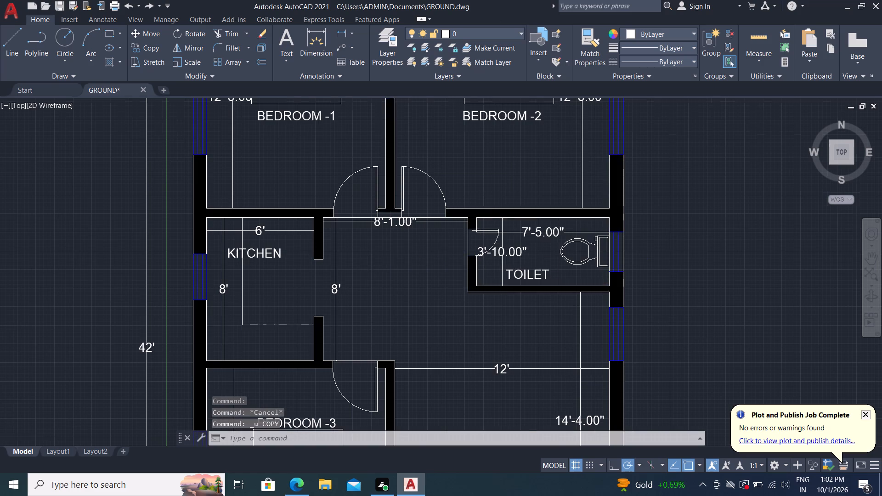
pyautogui.scroll(-1, 531, 189)
pyautogui.scroll(3, 497, 417)
pyautogui.moveTo(570, 217); pyautogui.dragTo(570, 217, button='middle')
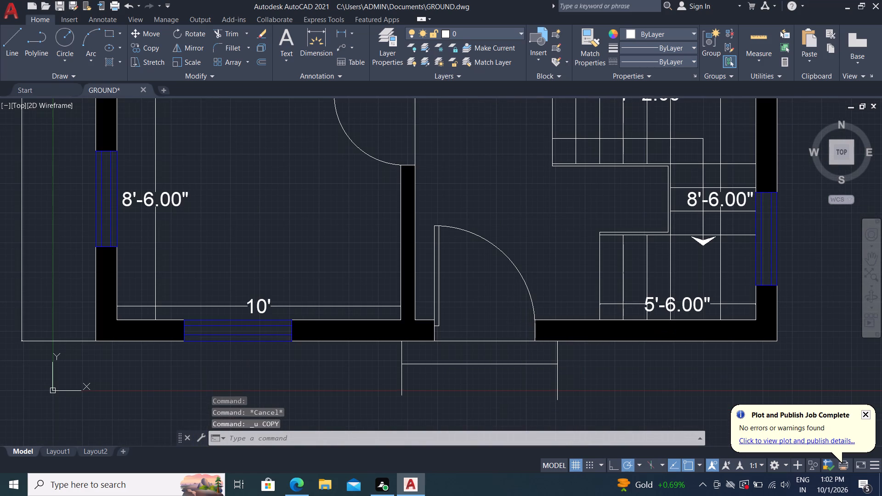
pyautogui.moveTo(570, 217); pyautogui.dragTo(571, 291, button='middle')
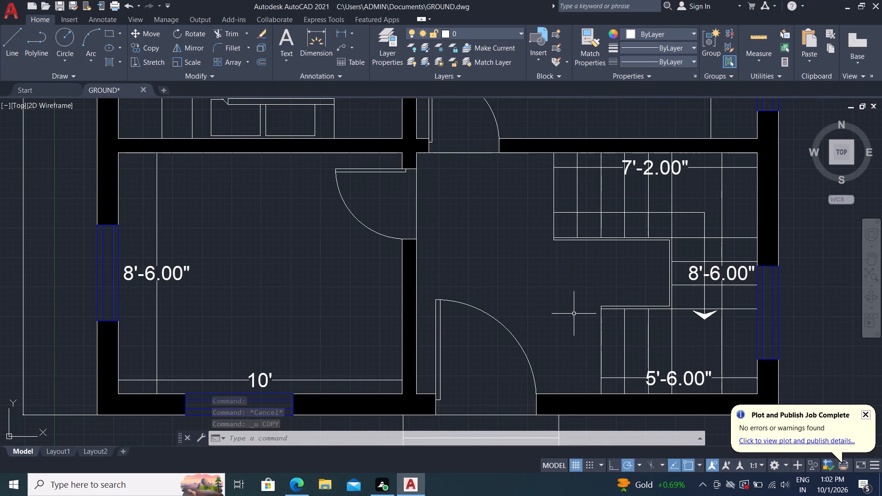
pyautogui.scroll(-1, 409, 242)
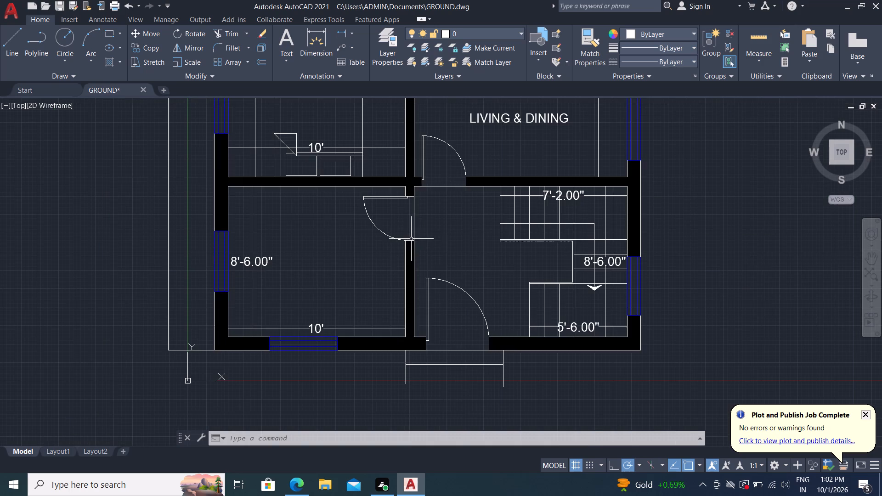
pyautogui.press('c')
pyautogui.press('o')
pyautogui.press('space')
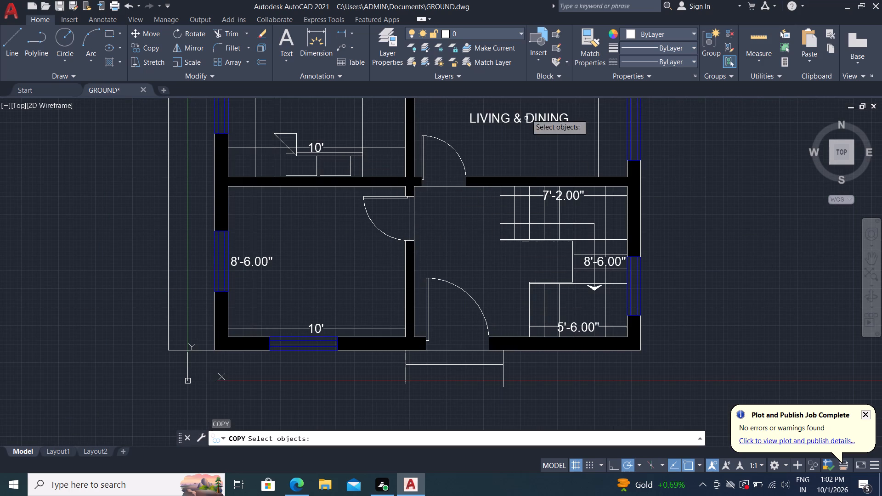
pyautogui.click(519, 121)
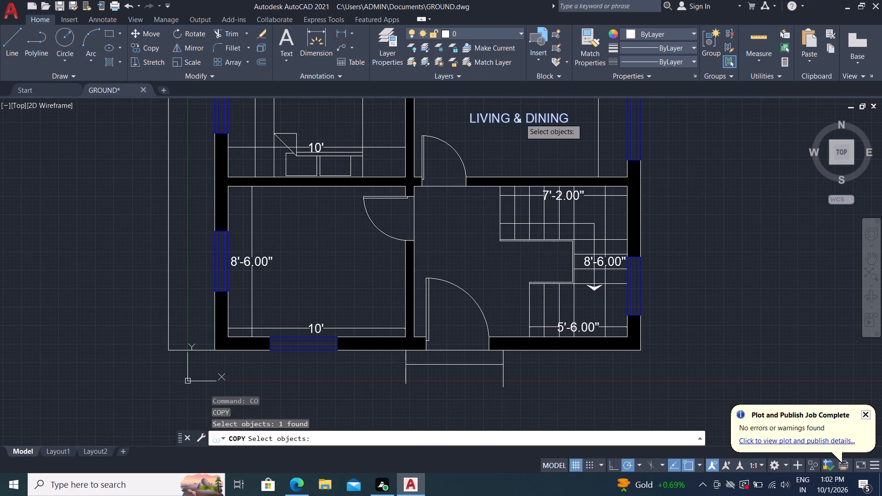
pyautogui.rightClick(521, 114)
pyautogui.click(524, 115)
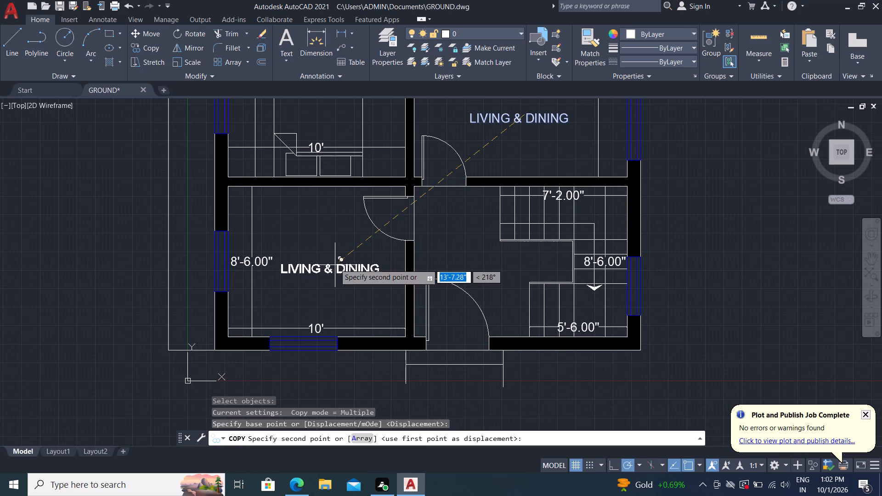
pyautogui.click(335, 263)
pyautogui.press('space')
# Copy the new LIVING & DINING label horizontally about 10' into the space beside the staircase.
pyautogui.click(330, 263)
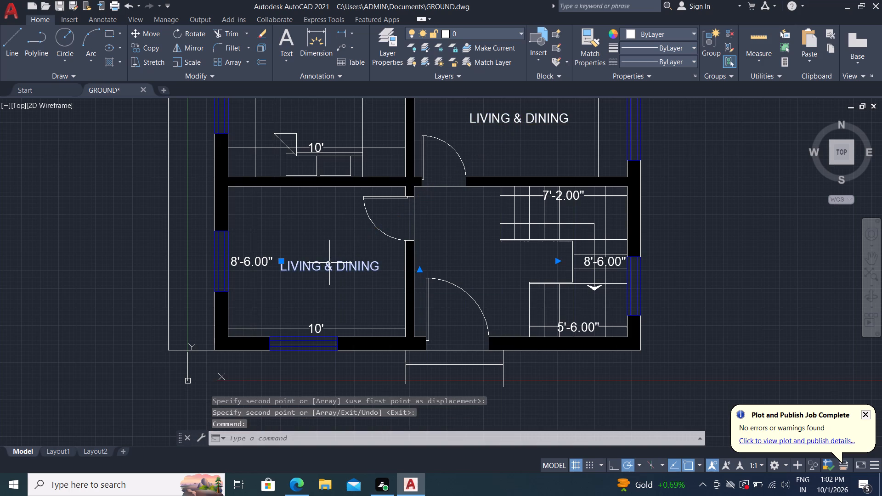
pyautogui.press('space')
pyautogui.press('Escape')
pyautogui.press('space')
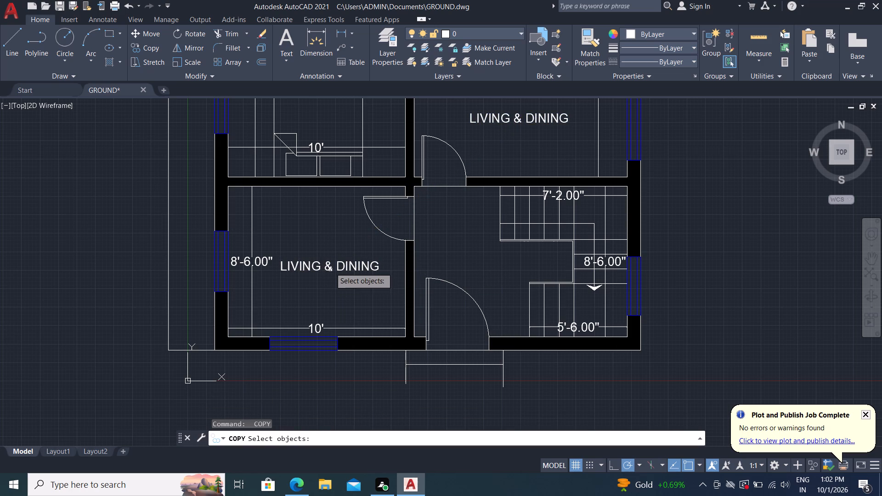
pyautogui.click(328, 263)
pyautogui.rightClick(327, 259)
pyautogui.click(326, 260)
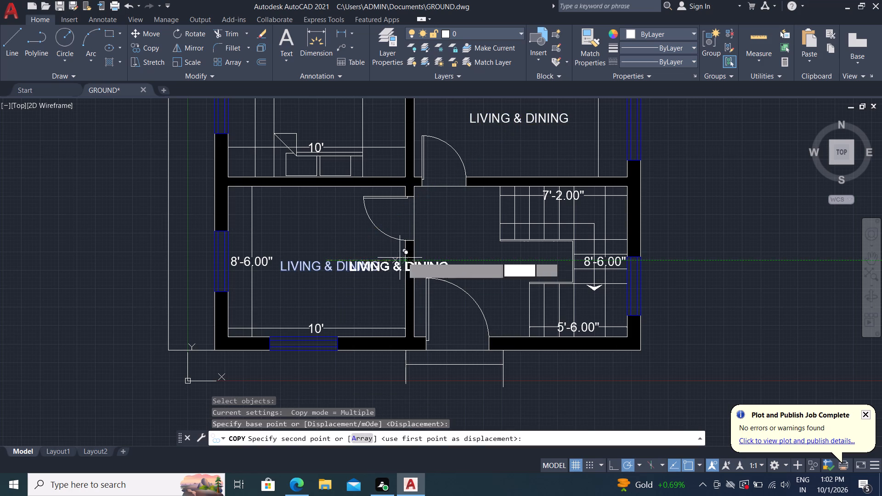
pyautogui.click(509, 258)
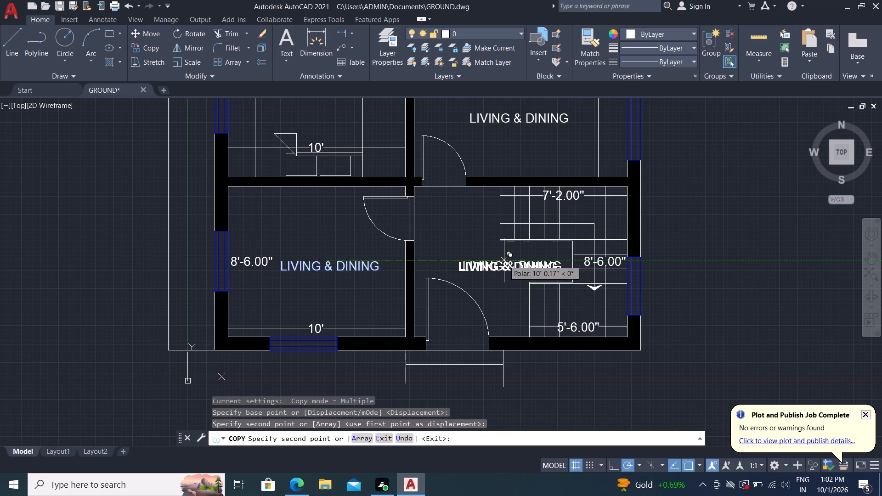
pyautogui.press('space')
# Copy the LIVING & DINING label beside the staircase down to the main entrance door opening.
pyautogui.press('space')
pyautogui.click(494, 266)
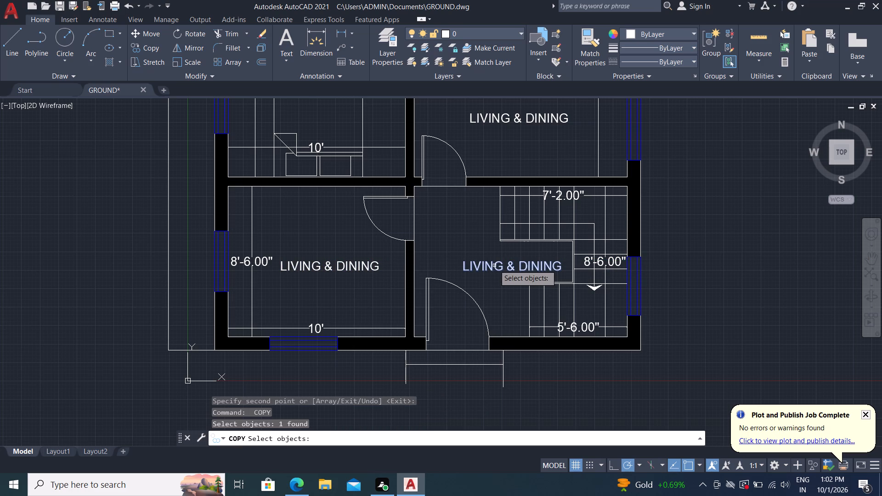
pyautogui.rightClick(494, 262)
pyautogui.click(494, 259)
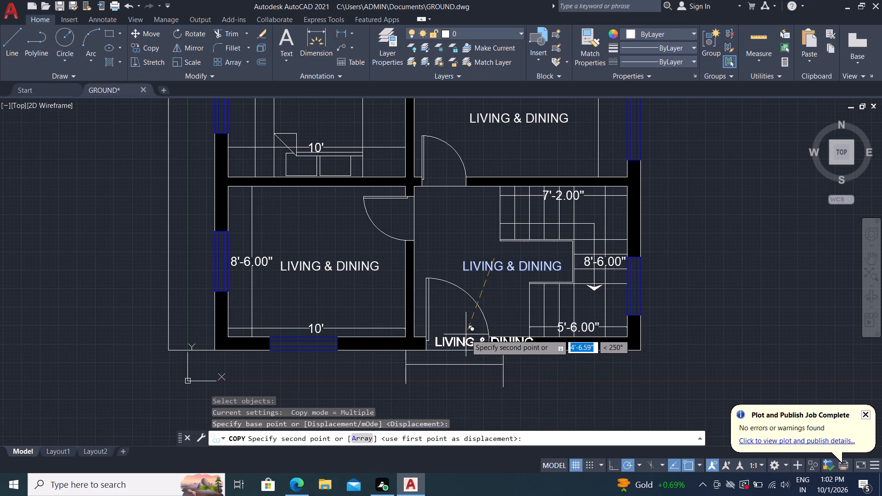
pyautogui.click(466, 334)
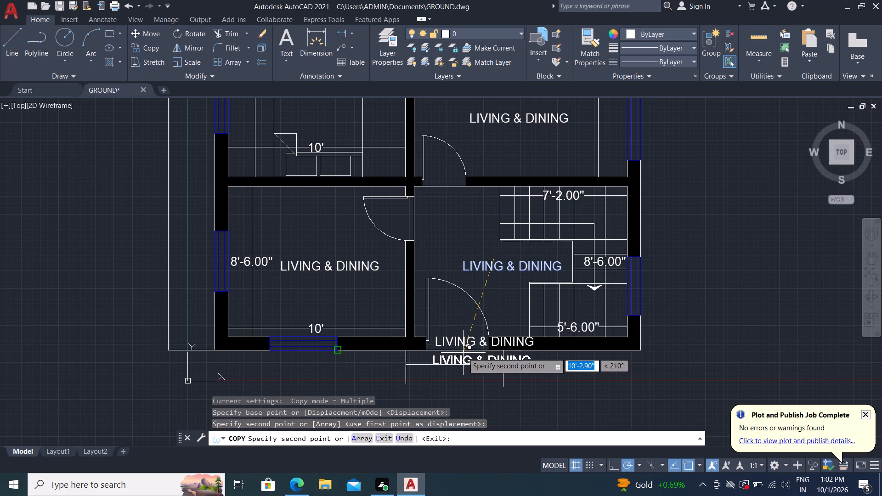
pyautogui.press('Escape')
# Replace the text of the label at the main entrance door with ENTRY.
pyautogui.click(464, 340)
pyautogui.click(466, 339)
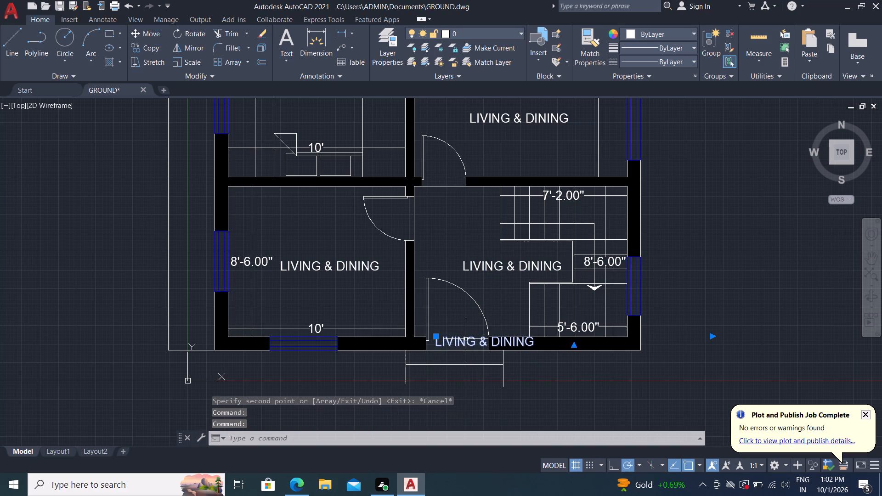
pyautogui.doubleClick(465, 336)
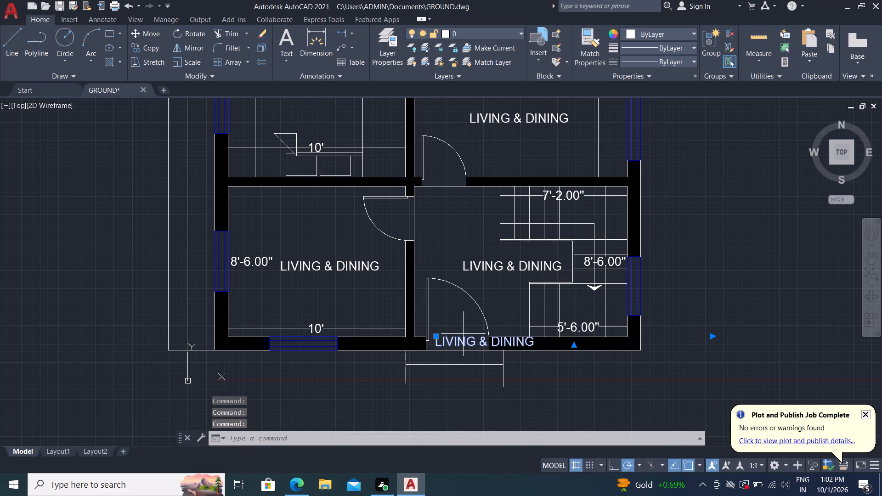
pyautogui.scroll(4, 496, 342)
pyautogui.press('Escape')
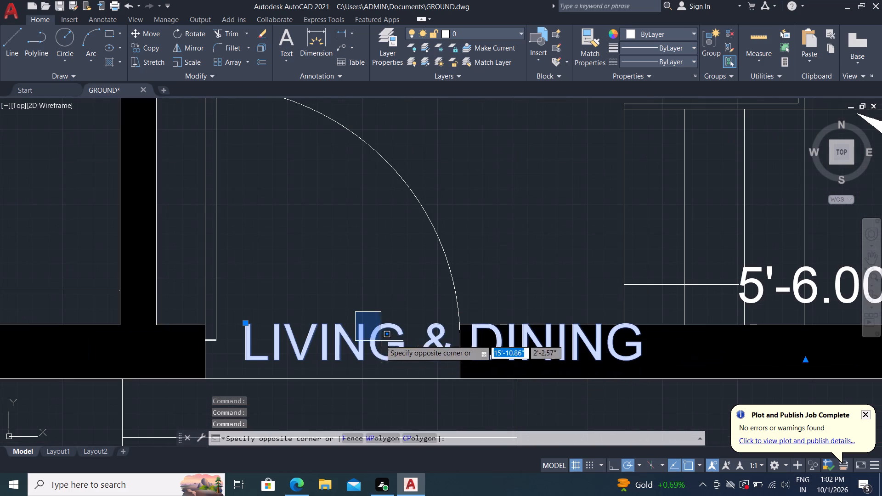
pyautogui.doubleClick(402, 346)
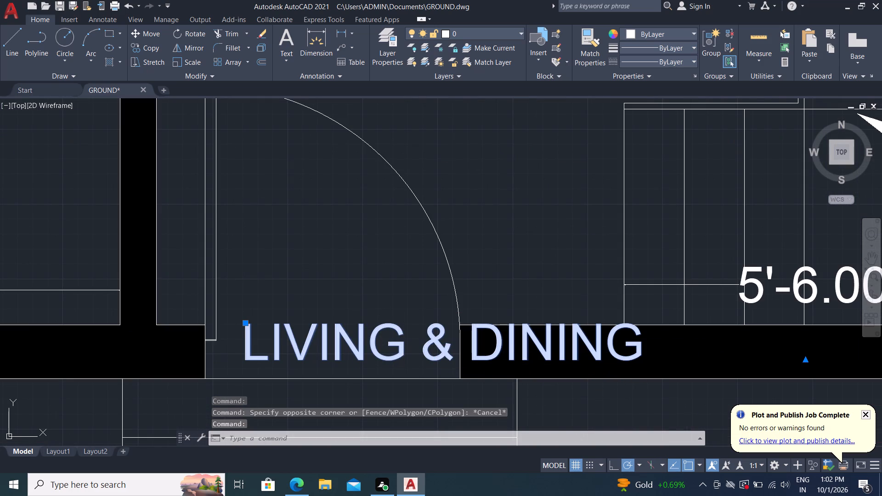
pyautogui.moveTo(659, 342); pyautogui.dragTo(654, 338)
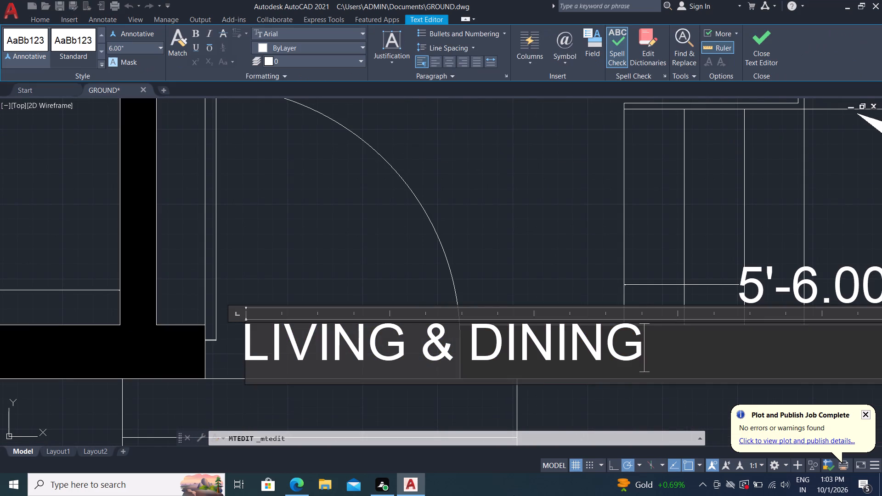
pyautogui.press('BackSpace')
pyautogui.press('BackSpace')
pyautogui.press('BackSpace')
pyautogui.press('BackSpace')
pyautogui.press('BackSpace')
pyautogui.press('BackSpace')
pyautogui.press('BackSpace')
pyautogui.press('BackSpace')
pyautogui.press('BackSpace')
pyautogui.press('BackSpace')
pyautogui.press('BackSpace')
pyautogui.press('BackSpace')
pyautogui.press('BackSpace')
pyautogui.press('BackSpace')
pyautogui.press('BackSpace')
pyautogui.press('BackSpace')
pyautogui.press('BackSpace')
pyautogui.press('BackSpace')
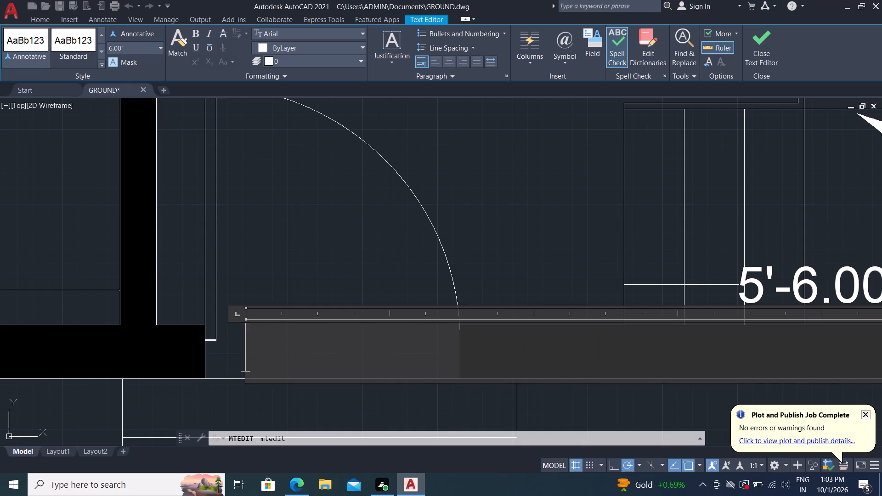
pyautogui.press('e')
pyautogui.press('n')
pyautogui.press('t')
pyautogui.press('r')
pyautogui.press('y')
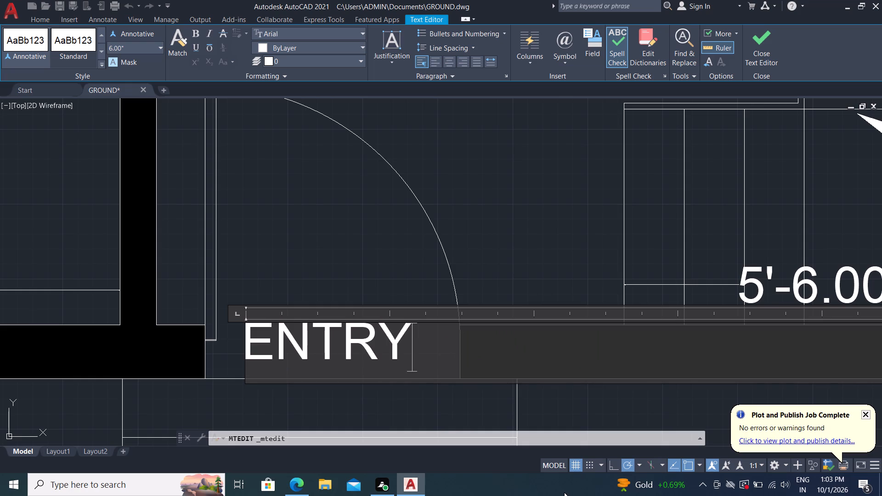
pyautogui.click(407, 257)
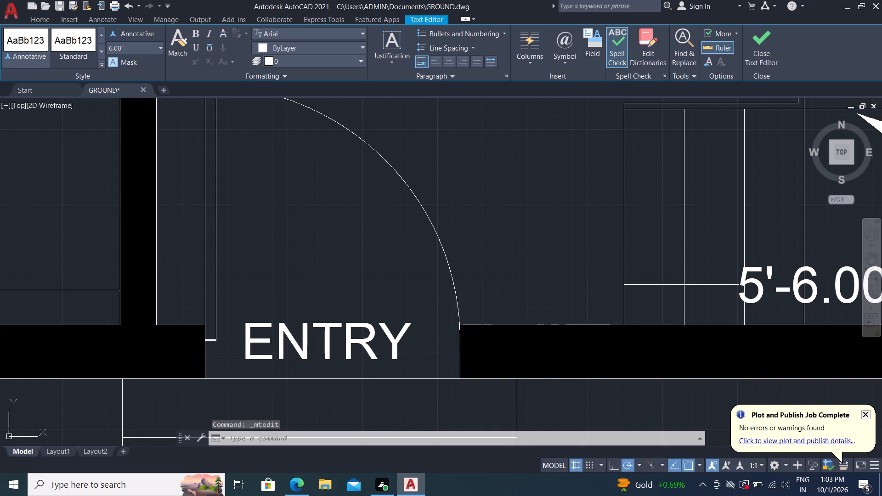
# Replace the text of the LIVING & DINING label beside the staircase with STAIR.
pyautogui.scroll(-4, 345, 220)
pyautogui.scroll(5, 376, 177)
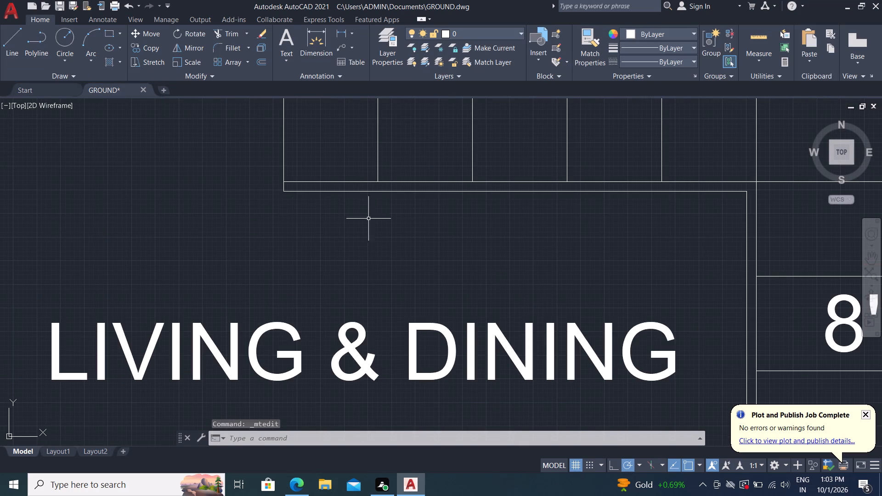
pyautogui.click(360, 341)
pyautogui.click(360, 340)
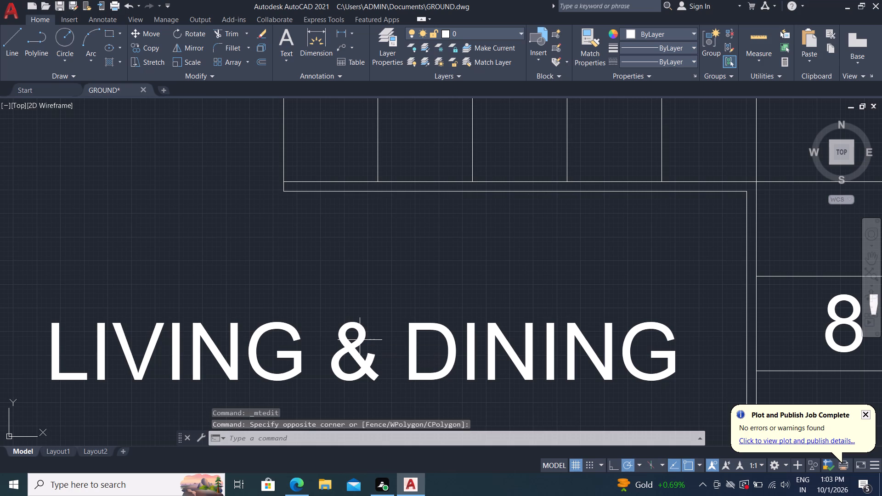
pyautogui.doubleClick(354, 354)
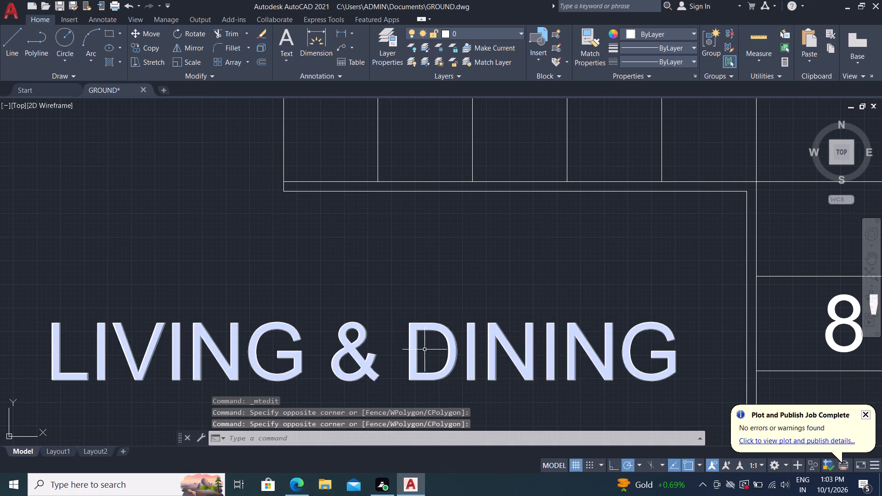
pyautogui.scroll(-2, 429, 357)
pyautogui.doubleClick(434, 362)
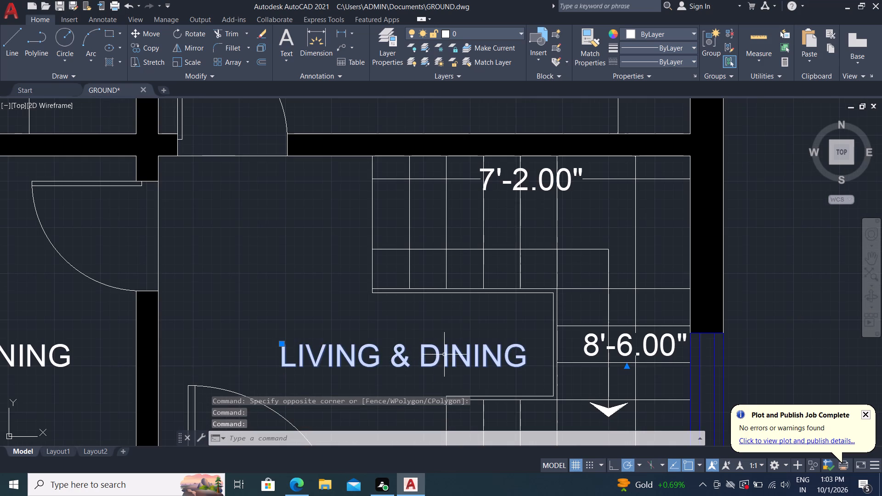
pyautogui.tripleClick(509, 356)
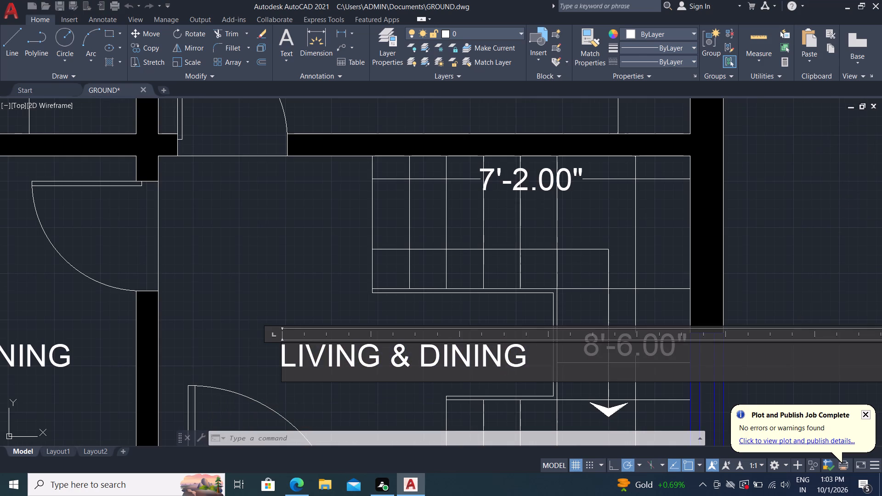
pyautogui.click(548, 352)
pyautogui.press('BackSpace')
pyautogui.press('Delete')
pyautogui.press('Insert')
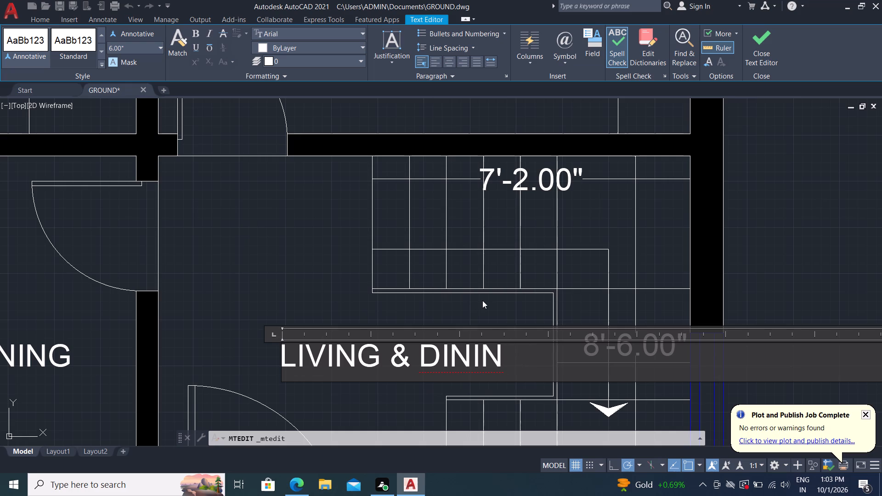
pyautogui.press('Delete')
pyautogui.press('Delete')
pyautogui.press('Delete')
pyautogui.press('Delete')
pyautogui.press('Delete')
pyautogui.press('Delete')
pyautogui.press('Delete')
pyautogui.press('Delete')
pyautogui.press('Delete')
pyautogui.press('Delete')
pyautogui.press('Delete')
pyautogui.press('Delete')
pyautogui.press('Delete')
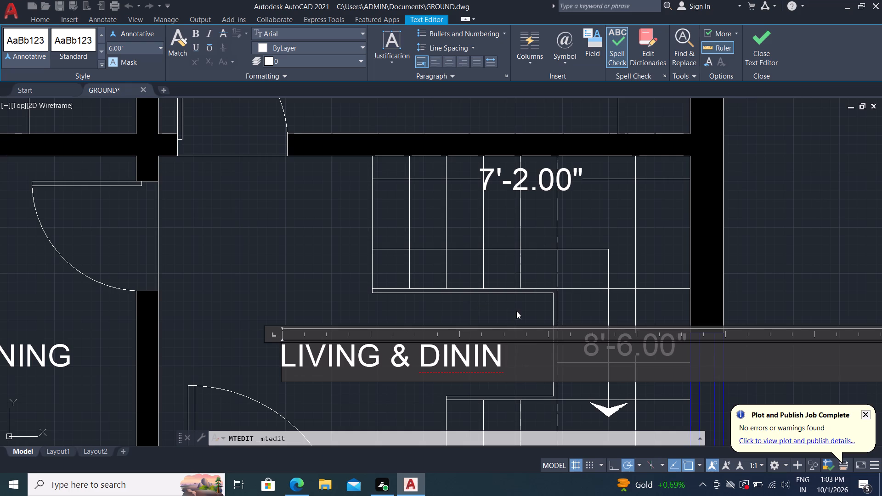
pyautogui.press('Delete')
pyautogui.press('Delete')
pyautogui.press('Delete')
pyautogui.press('Delete')
pyautogui.press('Delete')
pyautogui.press('Delete')
pyautogui.press('Delete')
pyautogui.press('Delete')
pyautogui.press('Delete')
pyautogui.press('BackSpace')
pyautogui.press('BackSpace')
pyautogui.press('BackSpace')
pyautogui.press('BackSpace')
pyautogui.press('BackSpace')
pyautogui.press('BackSpace')
pyautogui.press('BackSpace')
pyautogui.press('BackSpace')
pyautogui.press('BackSpace')
pyautogui.press('BackSpace')
pyautogui.press('BackSpace')
pyautogui.press('BackSpace')
pyautogui.press('BackSpace')
pyautogui.press('BackSpace')
pyautogui.press('BackSpace')
pyautogui.press('BackSpace')
pyautogui.press('BackSpace')
pyautogui.press('BackSpace')
pyautogui.press('BackSpace')
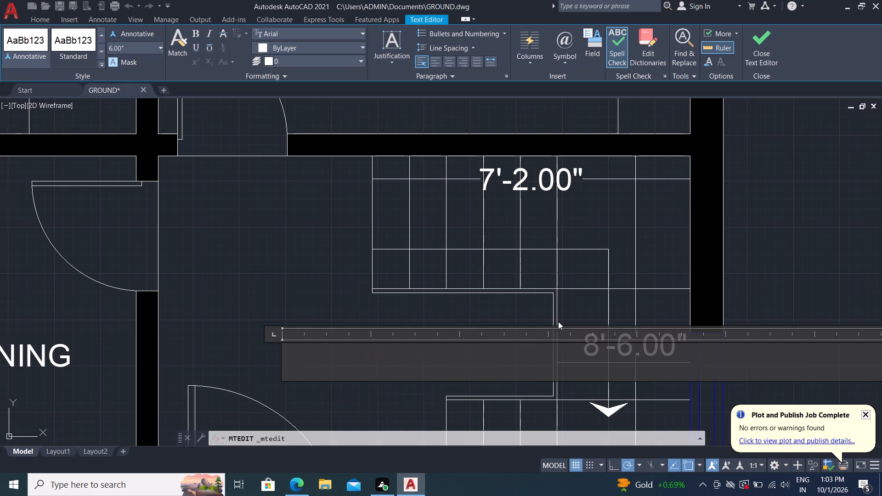
pyautogui.press('s')
pyautogui.press('t')
pyautogui.press('a')
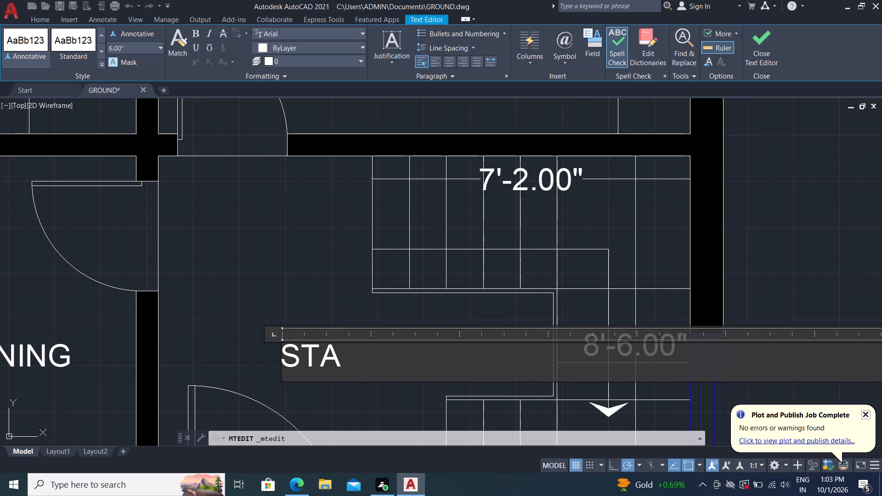
pyautogui.press('i')
pyautogui.press('r')
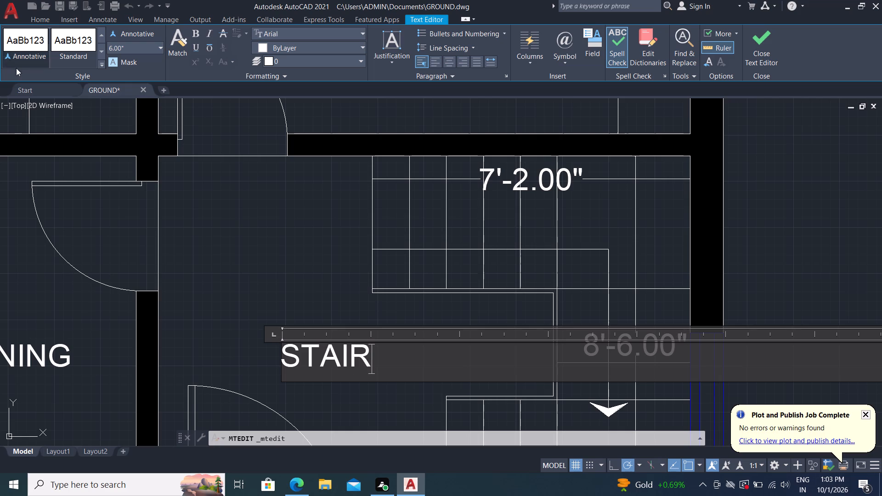
pyautogui.click(262, 254)
# Replace the text of the LIVING & DINING label in the 10' by 8'-6" room below BEDROOM -3 with DRAWING.
pyautogui.scroll(-3, 217, 250)
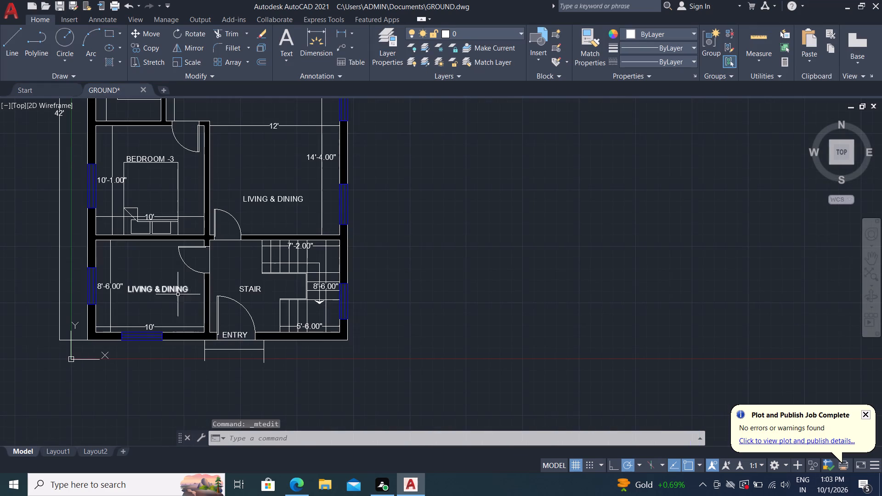
pyautogui.scroll(4, 165, 294)
pyautogui.doubleClick(139, 276)
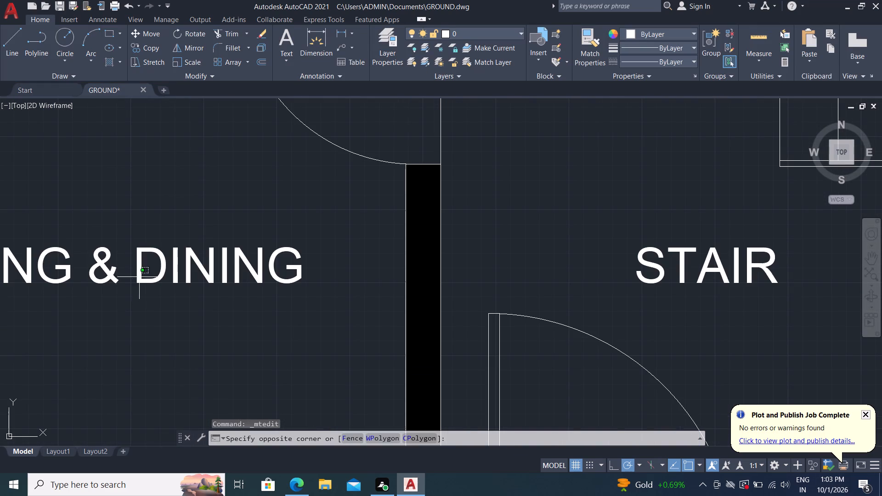
pyautogui.scroll(-4, 141, 258)
pyautogui.doubleClick(164, 262)
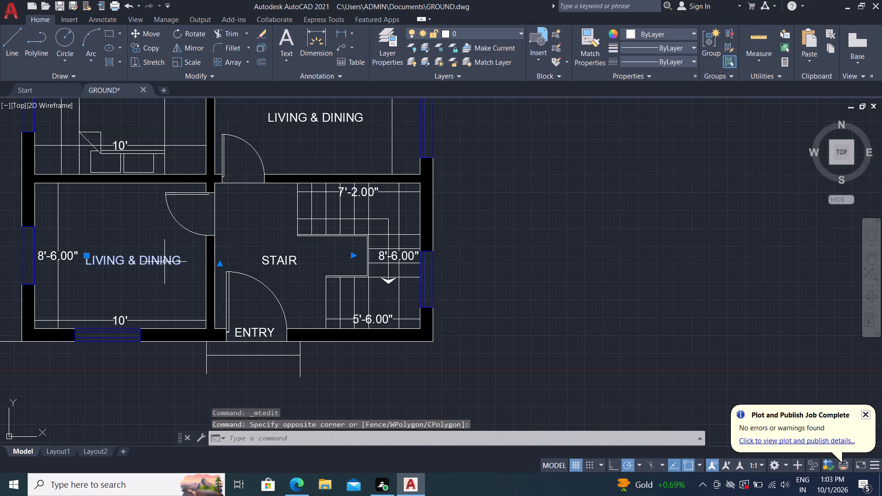
pyautogui.scroll(2, 169, 263)
pyautogui.click(200, 262)
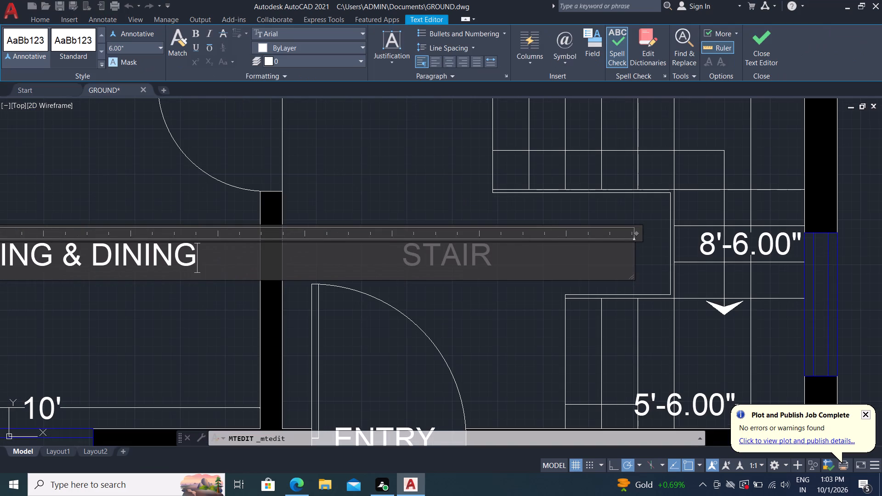
pyautogui.press('BackSpace')
pyautogui.press('BackSpace')
pyautogui.press('BackSpace')
pyautogui.press('BackSpace')
pyautogui.press('BackSpace')
pyautogui.press('BackSpace')
pyautogui.press('BackSpace')
pyautogui.press('BackSpace')
pyautogui.press('BackSpace')
pyautogui.press('BackSpace')
pyautogui.press('BackSpace')
pyautogui.press('BackSpace')
pyautogui.press('BackSpace')
pyautogui.press('BackSpace')
pyautogui.press('BackSpace')
pyautogui.press('BackSpace')
pyautogui.press('BackSpace')
pyautogui.press('BackSpace')
pyautogui.press('BackSpace')
pyautogui.press('BackSpace')
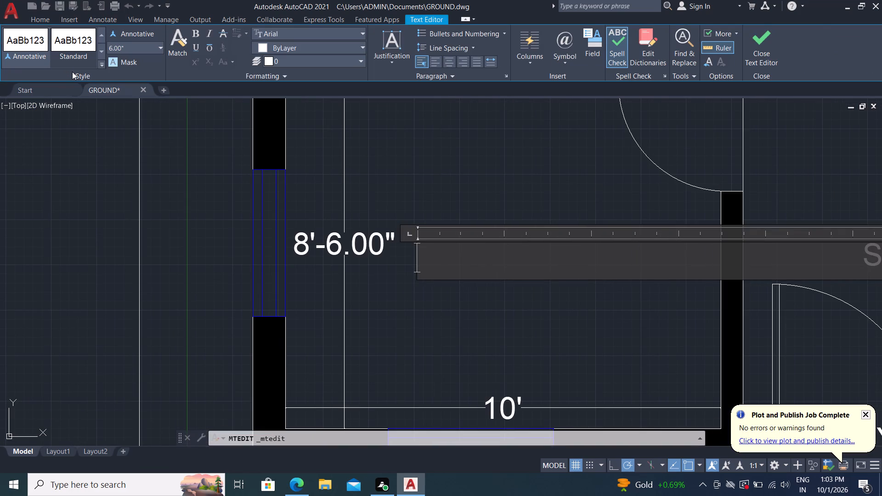
pyautogui.press('d')
pyautogui.press('r')
pyautogui.press('a')
pyautogui.press('w')
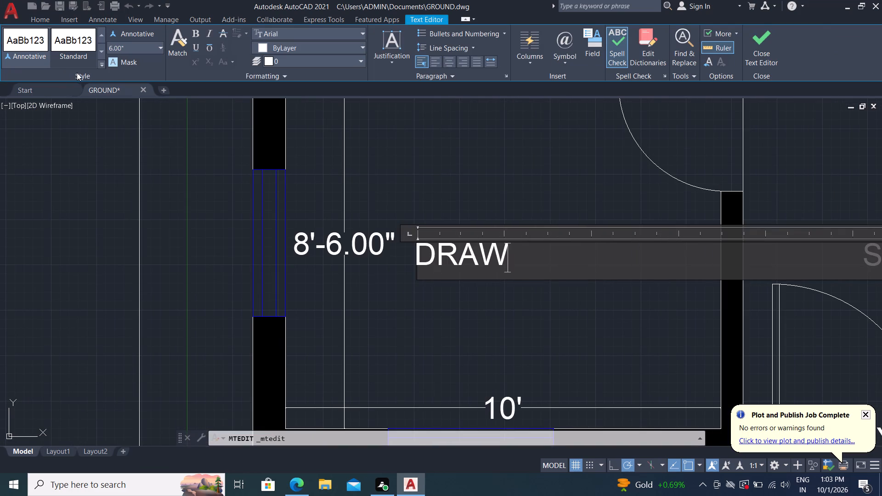
pyautogui.press('i')
pyautogui.press('n')
pyautogui.press('g')
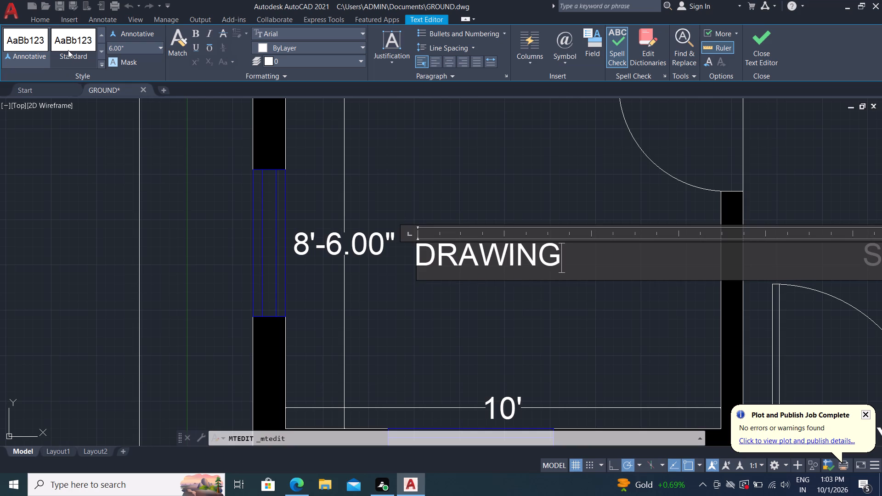
pyautogui.click(435, 175)
# Save the drawing as GROUND in Documents, replacing the existing file.
pyautogui.scroll(-3, 509, 327)
pyautogui.scroll(-2, 523, 366)
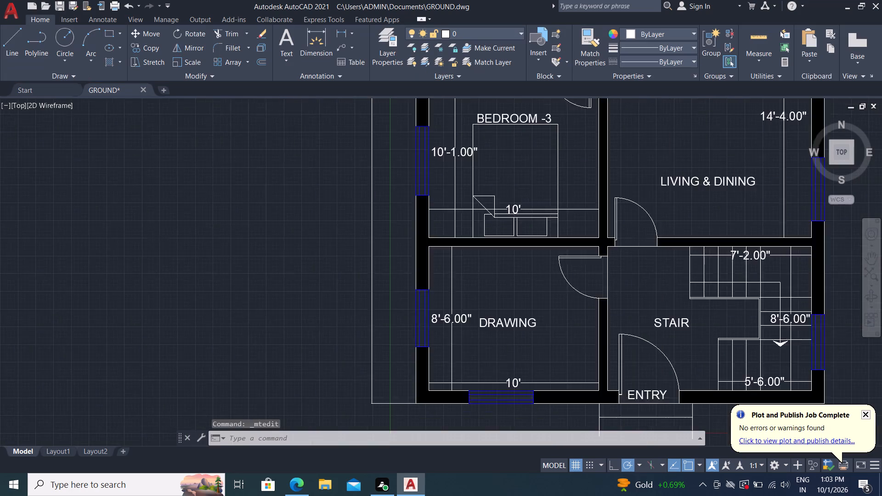
pyautogui.scroll(-1, 510, 243)
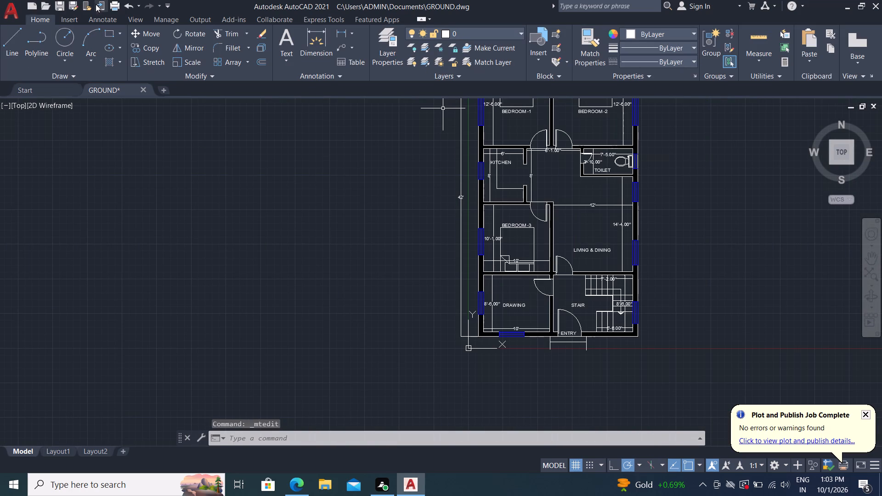
pyautogui.click(73, 3)
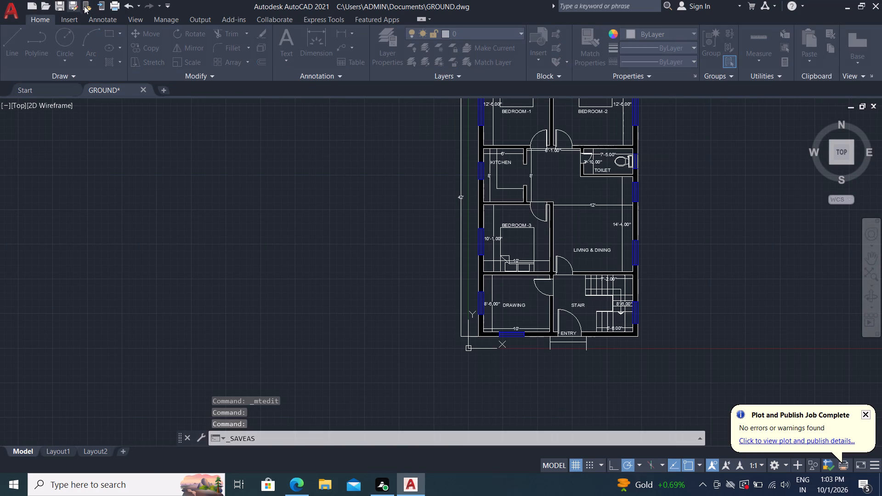
pyautogui.click(611, 349)
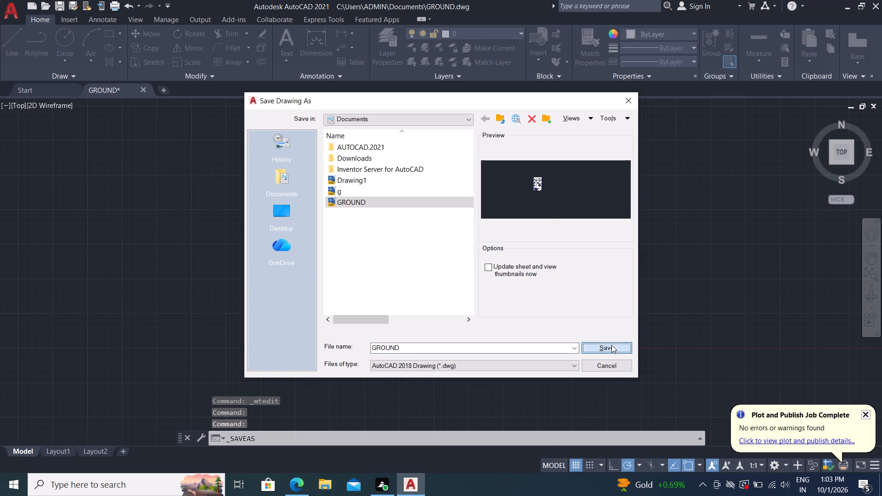
pyautogui.click(418, 266)
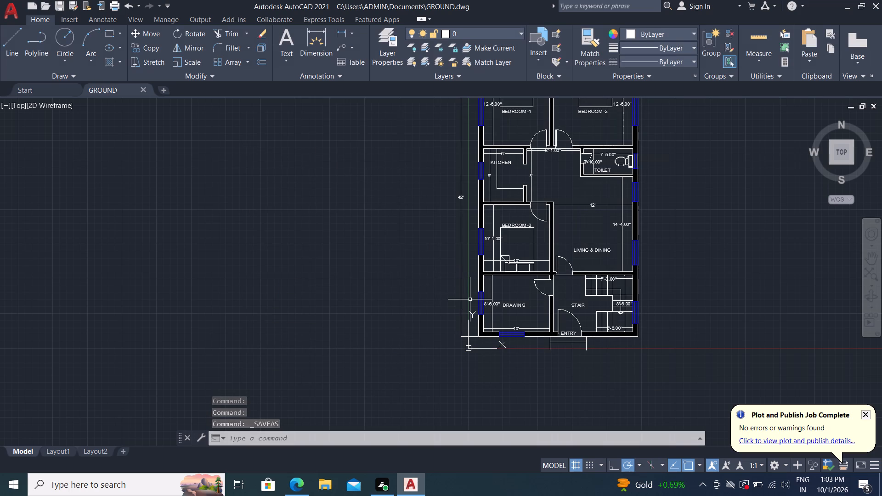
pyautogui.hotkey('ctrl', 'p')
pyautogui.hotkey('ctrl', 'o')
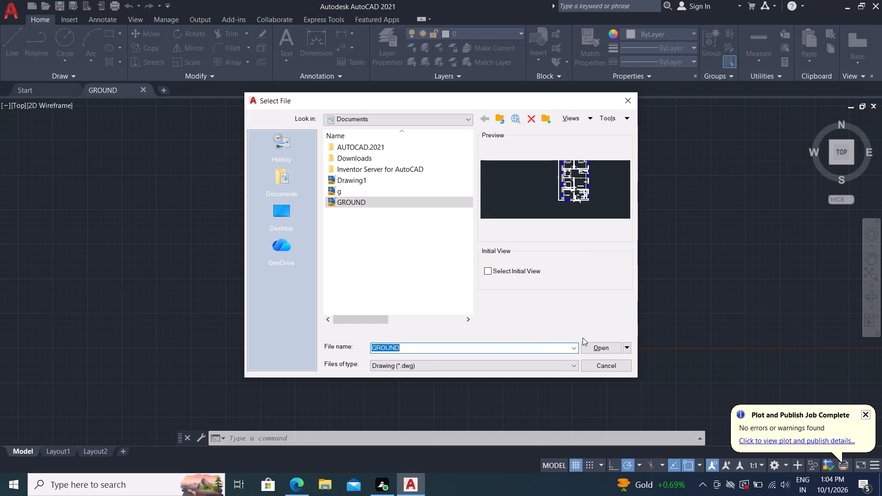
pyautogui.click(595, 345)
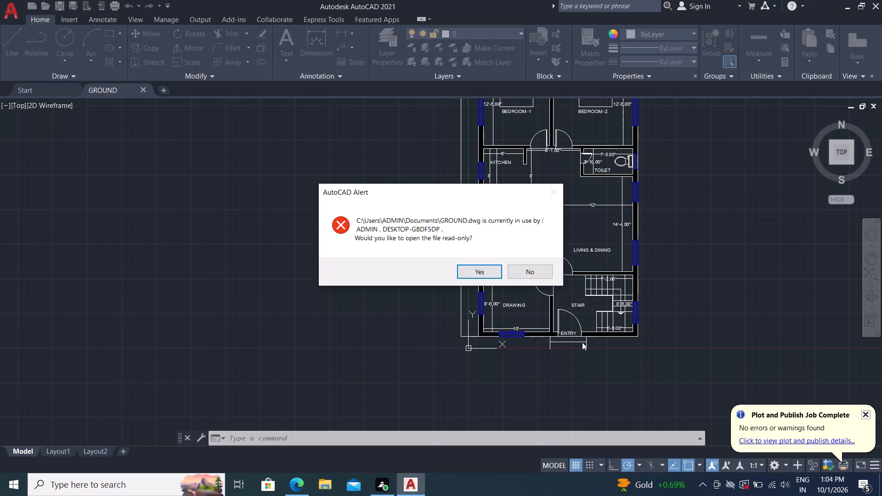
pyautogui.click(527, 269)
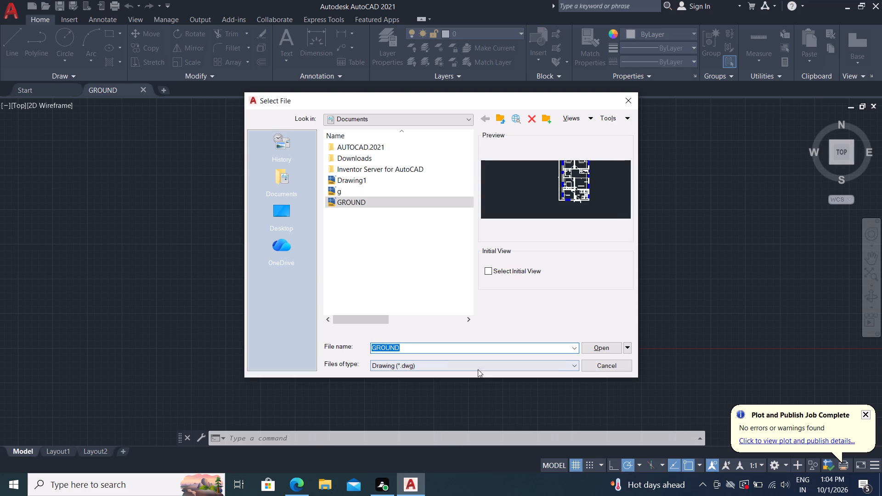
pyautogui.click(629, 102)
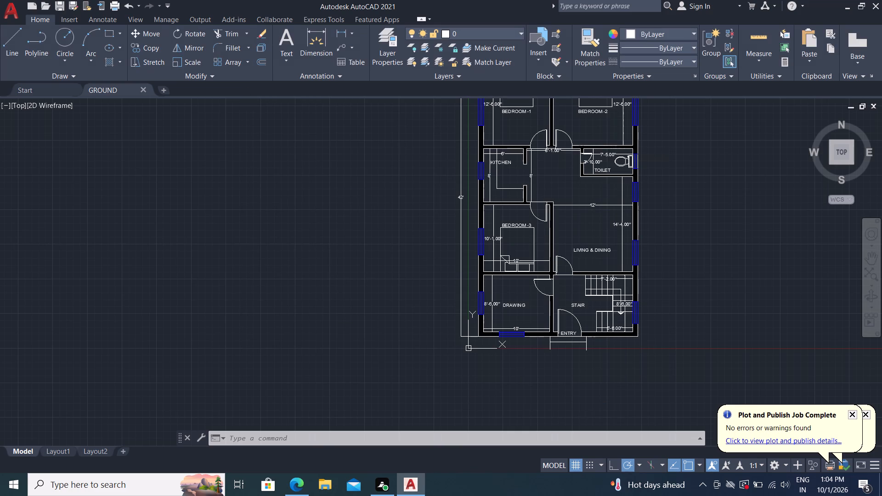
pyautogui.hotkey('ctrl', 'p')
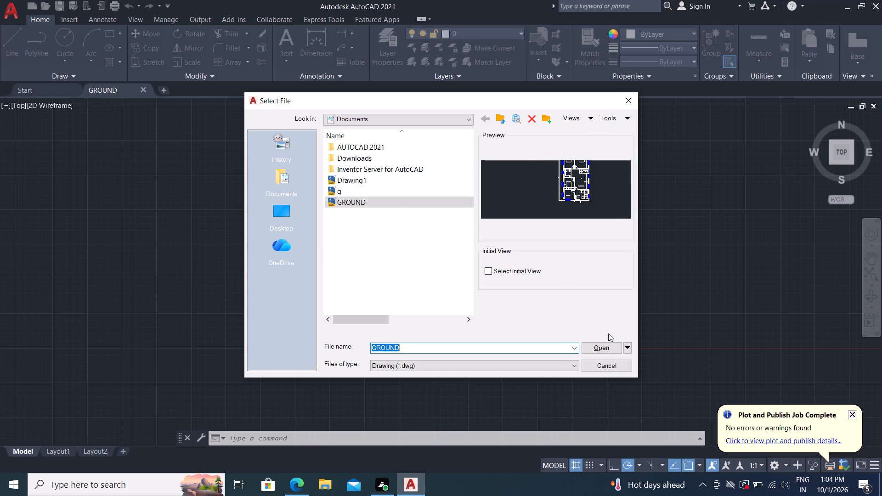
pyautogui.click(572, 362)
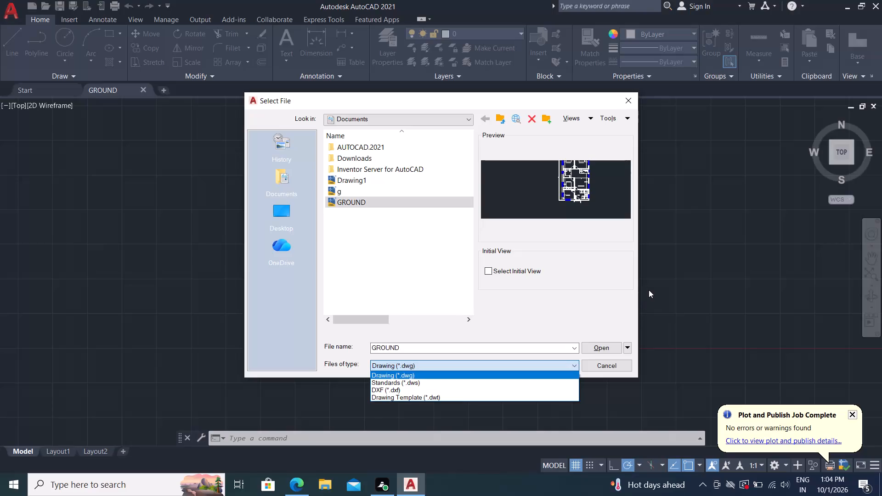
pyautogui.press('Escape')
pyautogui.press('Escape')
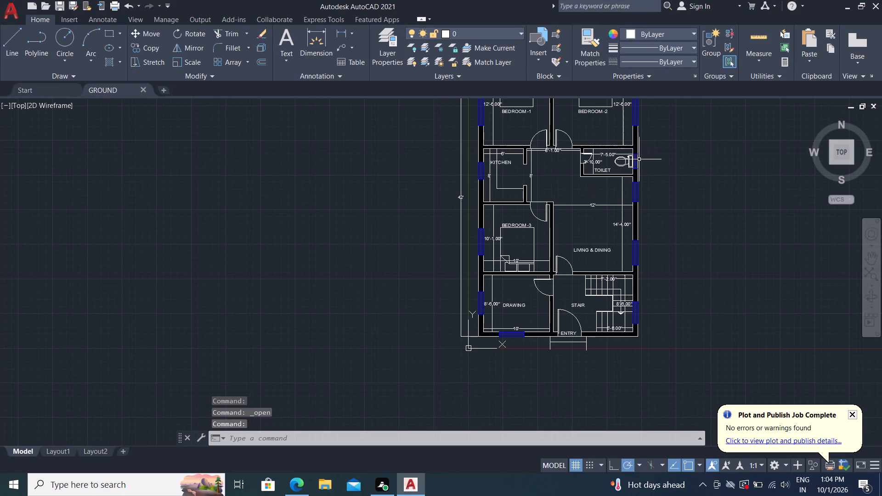
# Plot a window around the whole floor plan with DWG To PDF.pc3 as GROUND-Model in Documents, overwriting the existing file.
pyautogui.hotkey('ctrl', 'p')
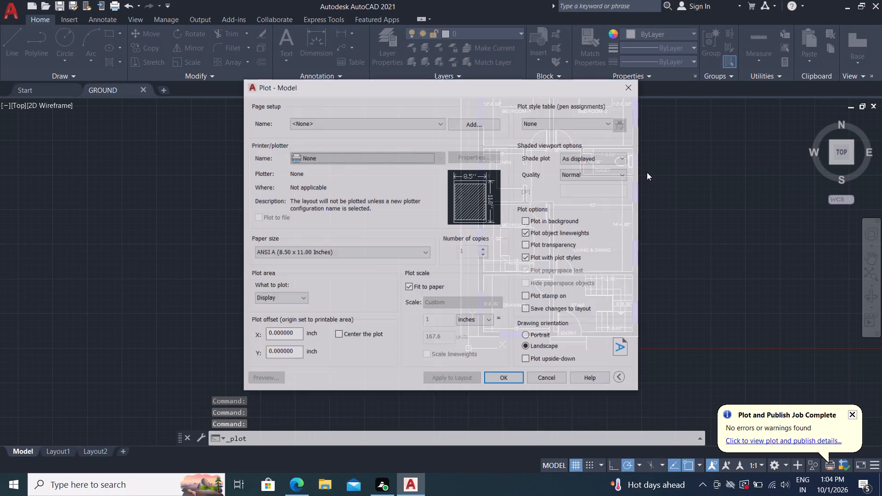
pyautogui.click(351, 158)
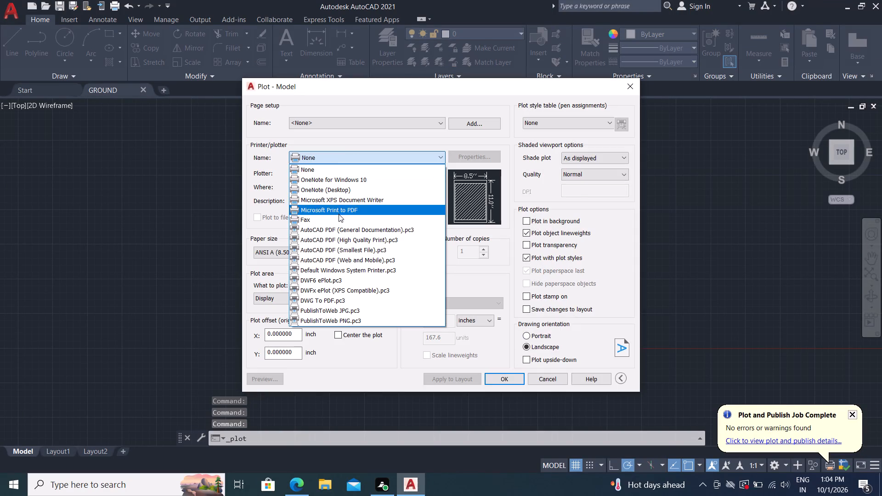
pyautogui.click(349, 297)
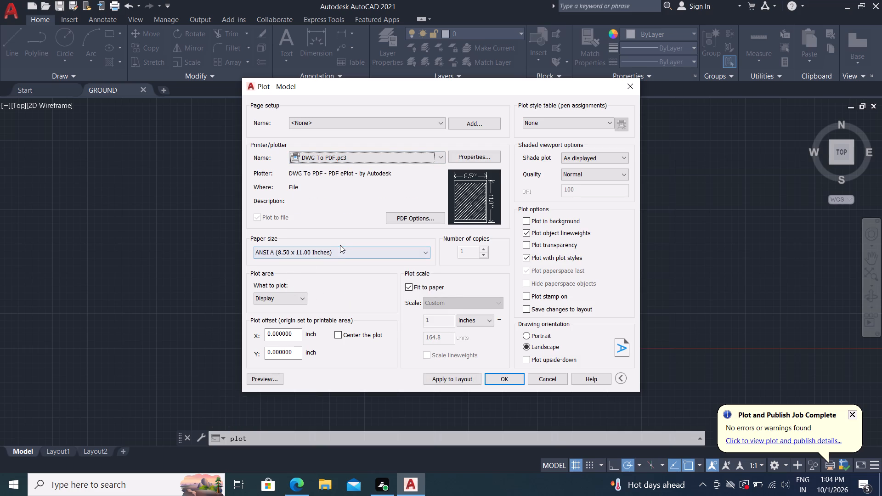
pyautogui.click(288, 298)
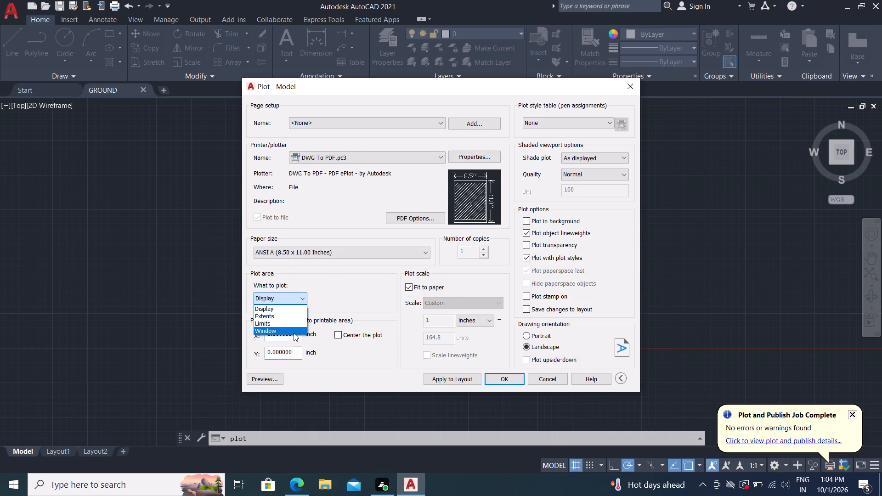
pyautogui.click(294, 333)
pyautogui.scroll(-2, 374, 175)
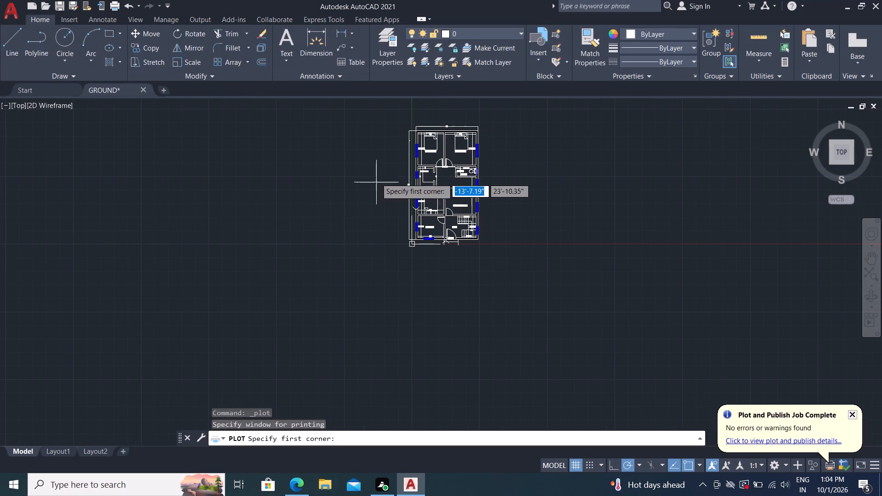
pyautogui.click(379, 111)
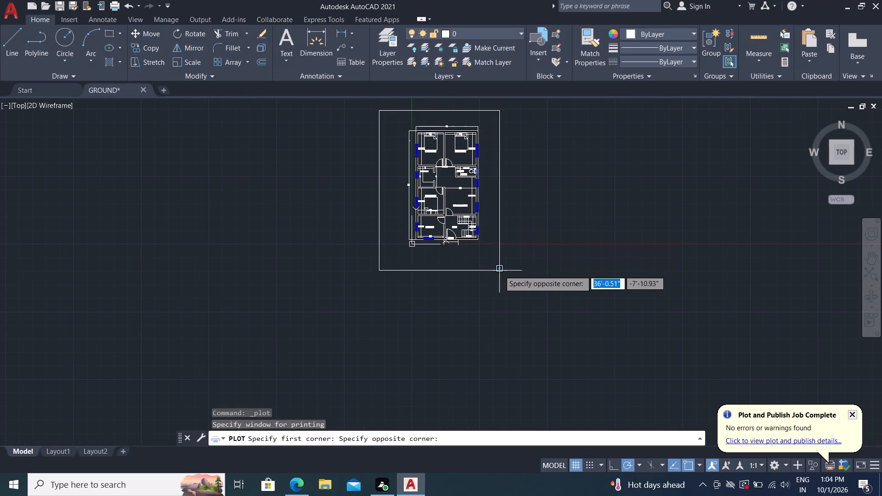
pyautogui.click(496, 264)
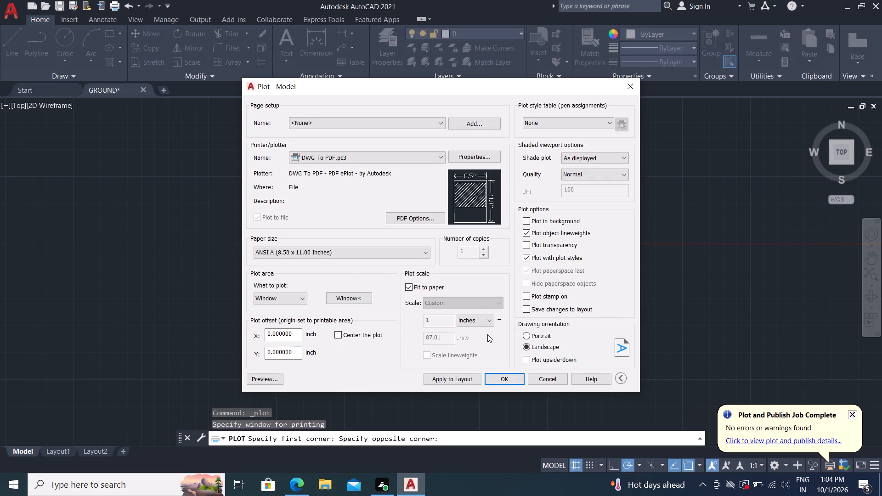
pyautogui.click(509, 380)
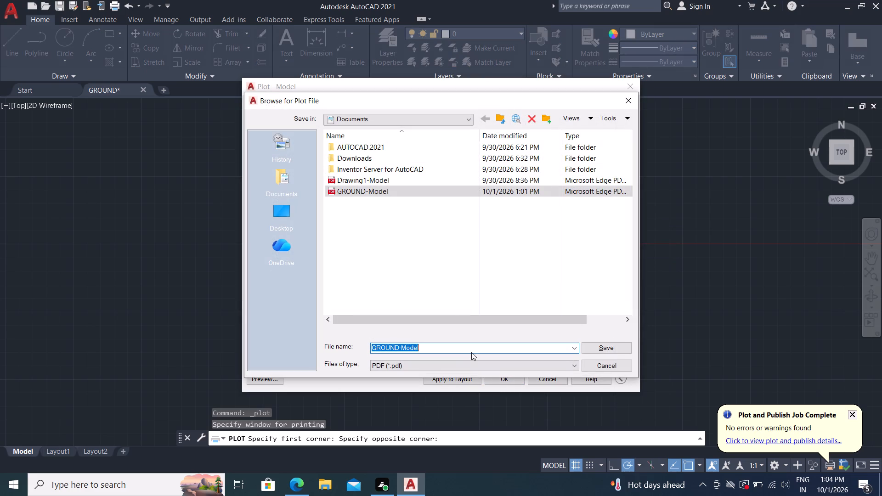
pyautogui.click(608, 346)
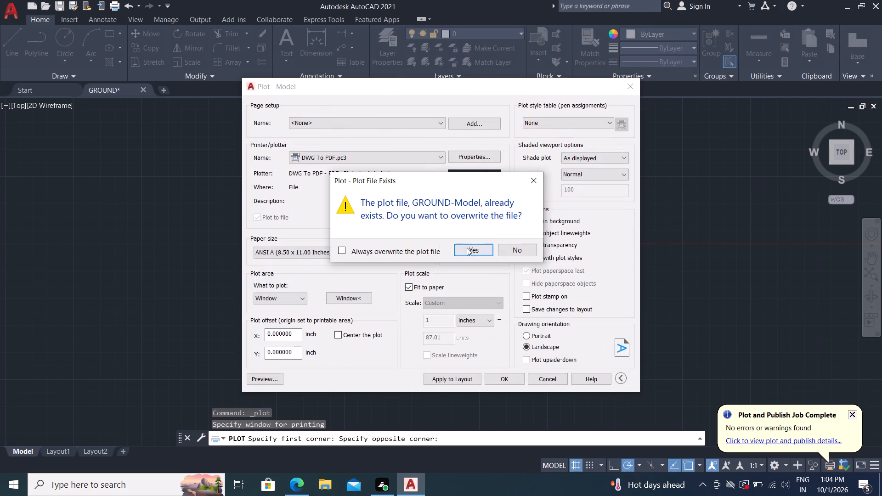
pyautogui.click(468, 248)
pyautogui.click(479, 255)
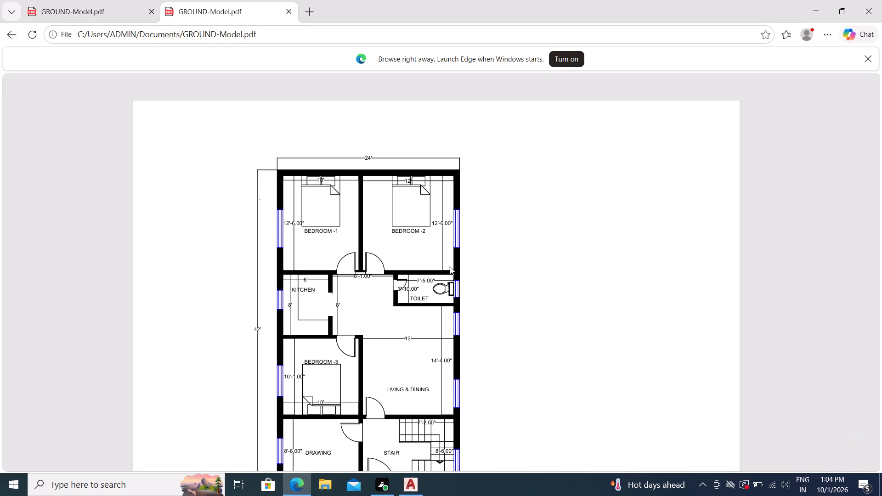
# Save a copy of the plotted PDF as GROUND-Model in Downloads, replacing the existing file, and dismiss the browser's startup suggestion.
pyautogui.click(745, 86)
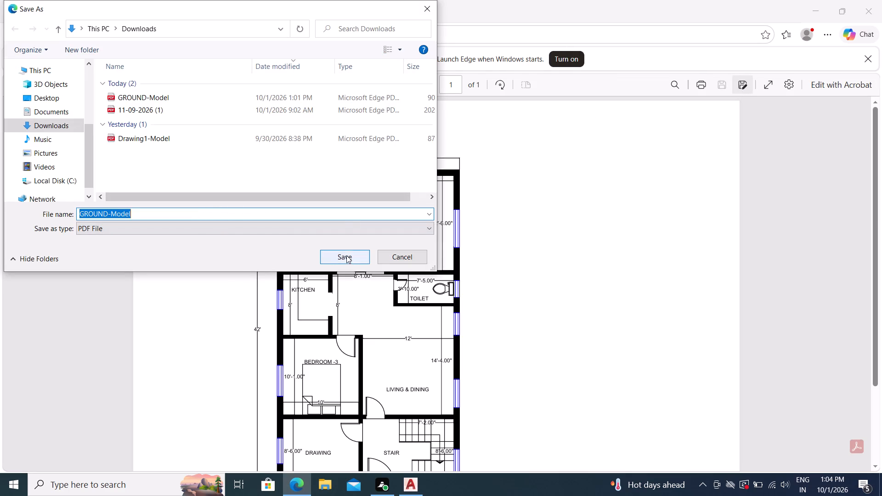
pyautogui.click(345, 256)
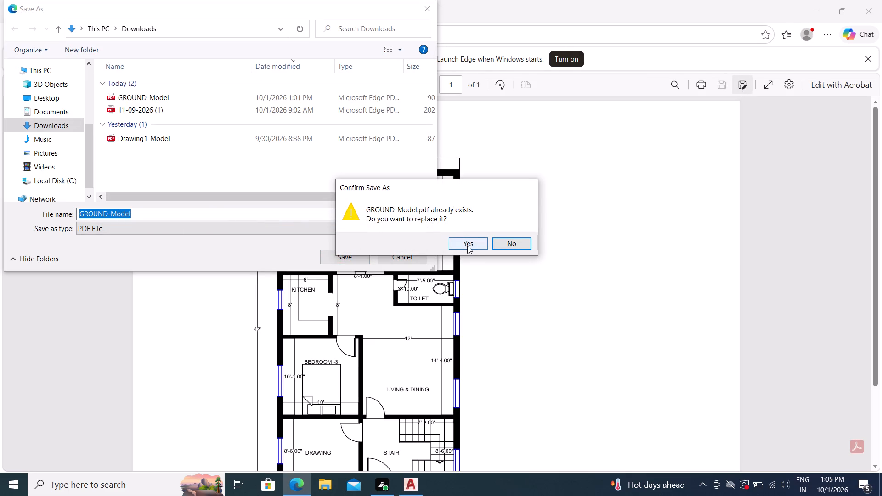
pyautogui.click(469, 246)
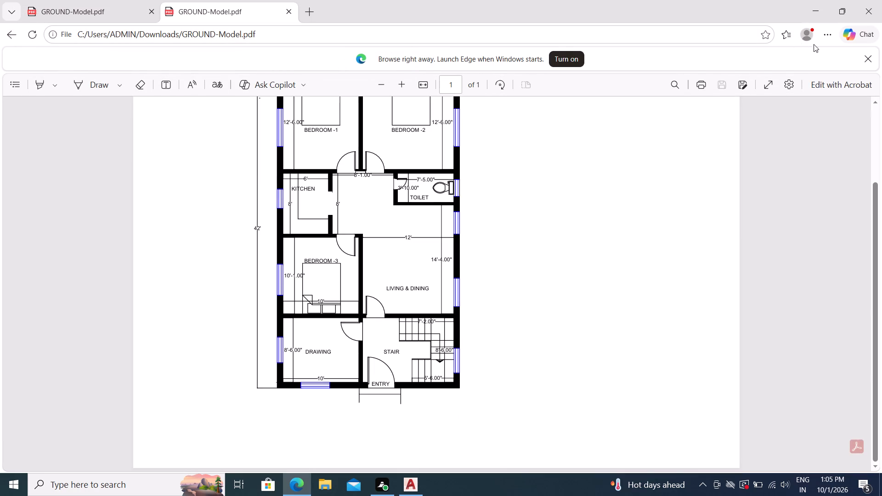
pyautogui.click(868, 54)
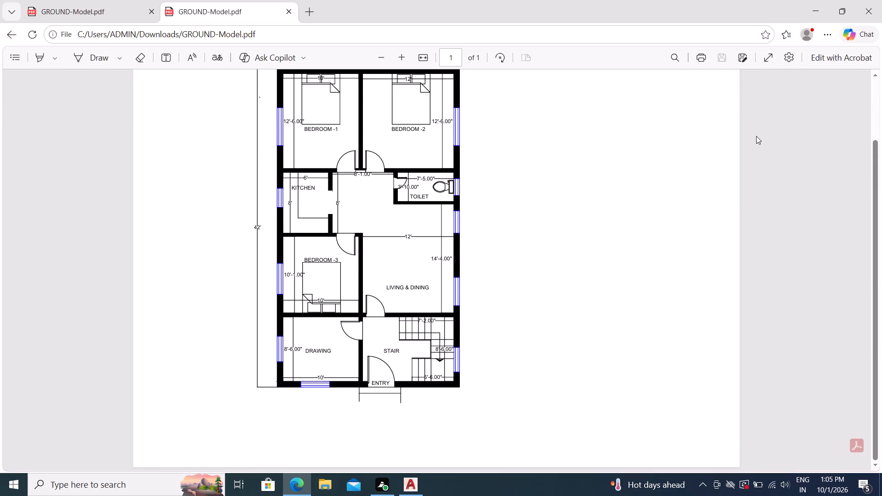
# Switch back to AutoCAD and query the LOGFILENAME system variable for the drawing's log file path.
pyautogui.click(415, 485)
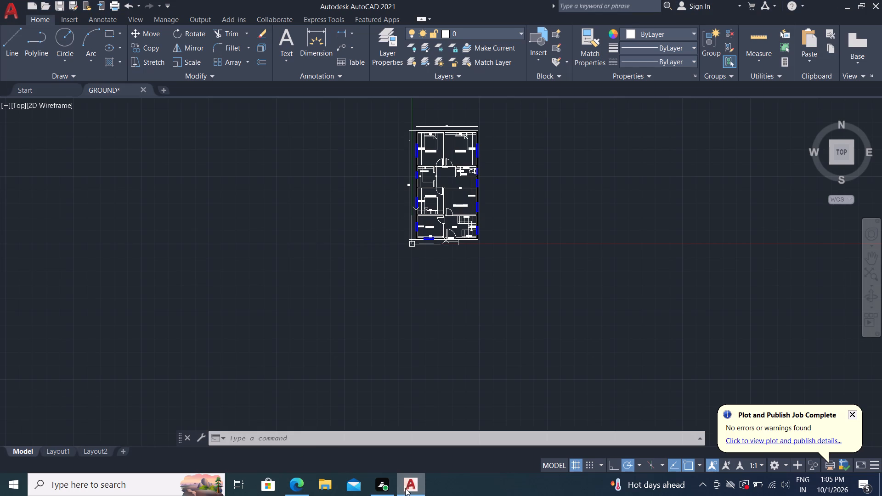
pyautogui.click(429, 439)
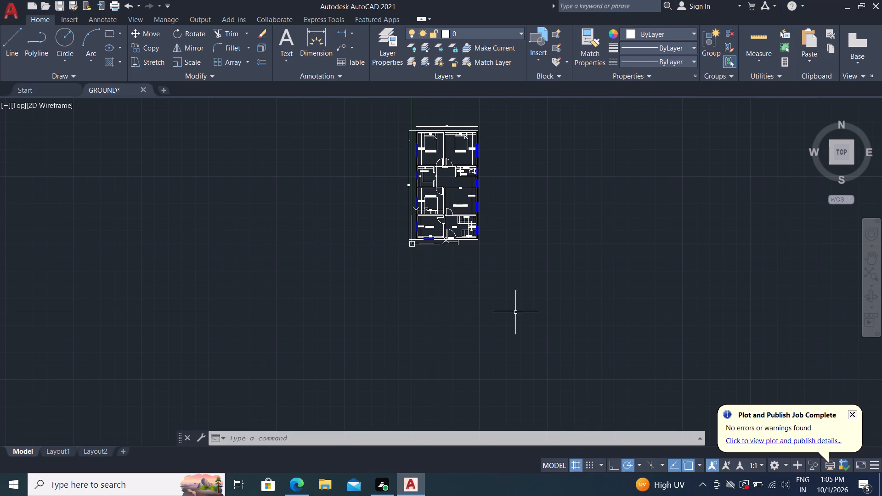
pyautogui.press('l')
pyautogui.press('o')
pyautogui.press('g')
pyautogui.press('f')
pyautogui.press('i')
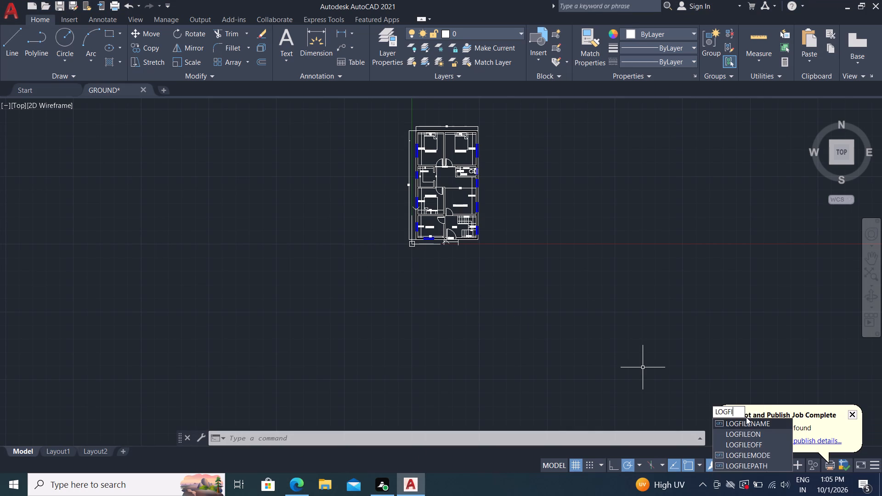
pyautogui.press('l')
pyautogui.press('e')
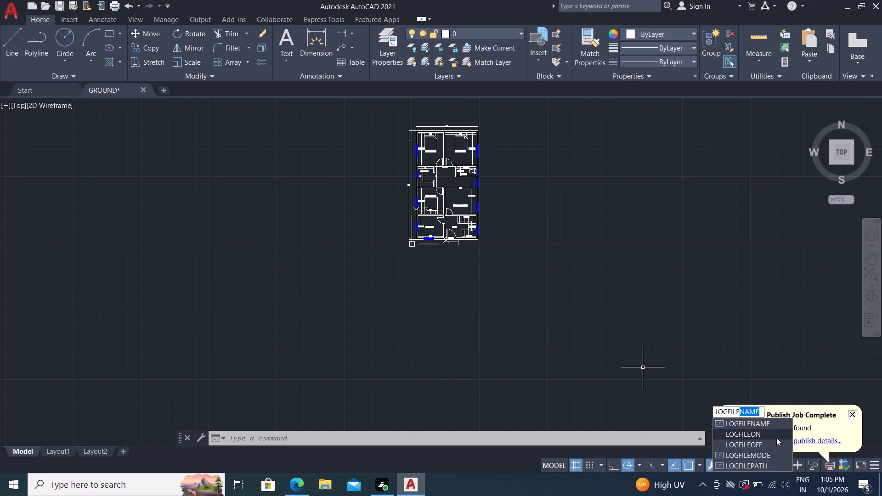
pyautogui.click(754, 425)
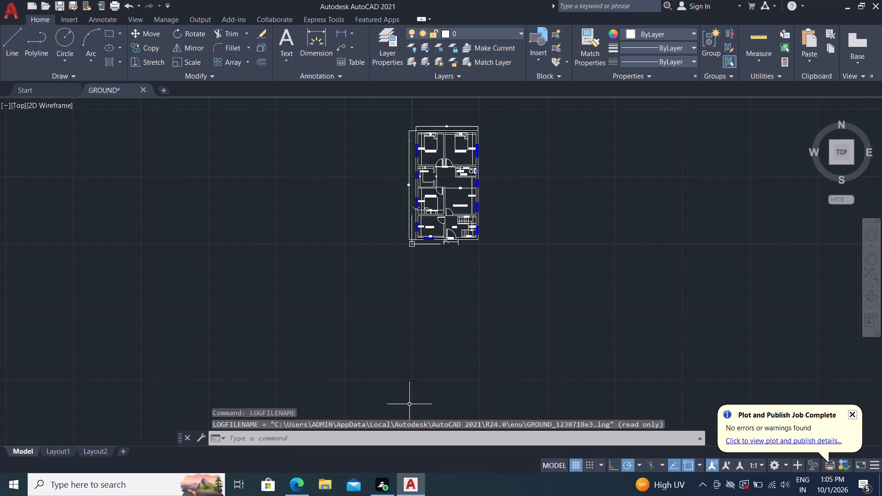